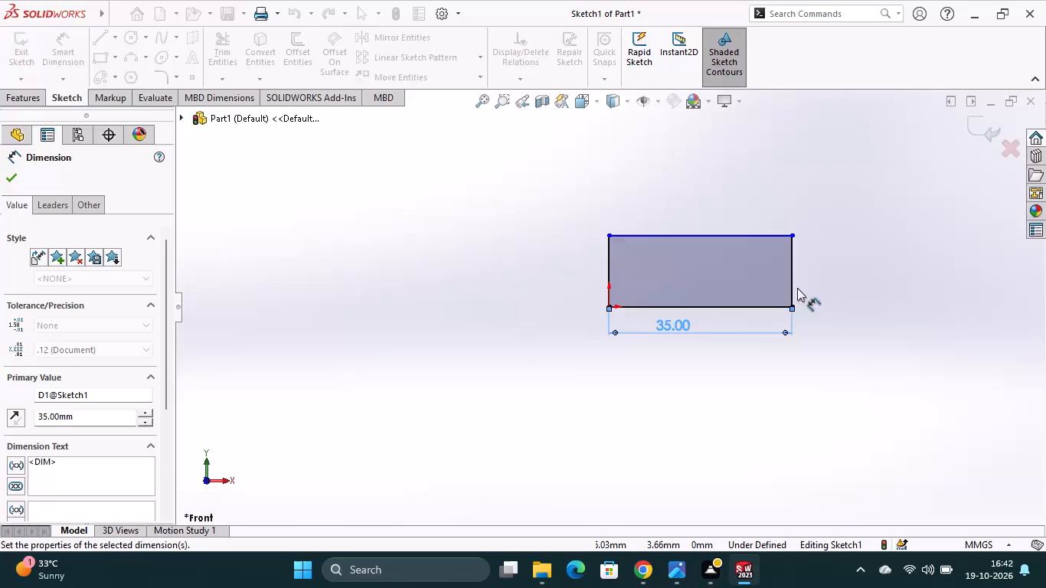
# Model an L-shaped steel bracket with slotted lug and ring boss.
# Dimension the right edge of the rectangle to set its height to 10 mm.
pyautogui.click(793, 281)
pyautogui.click(816, 279)
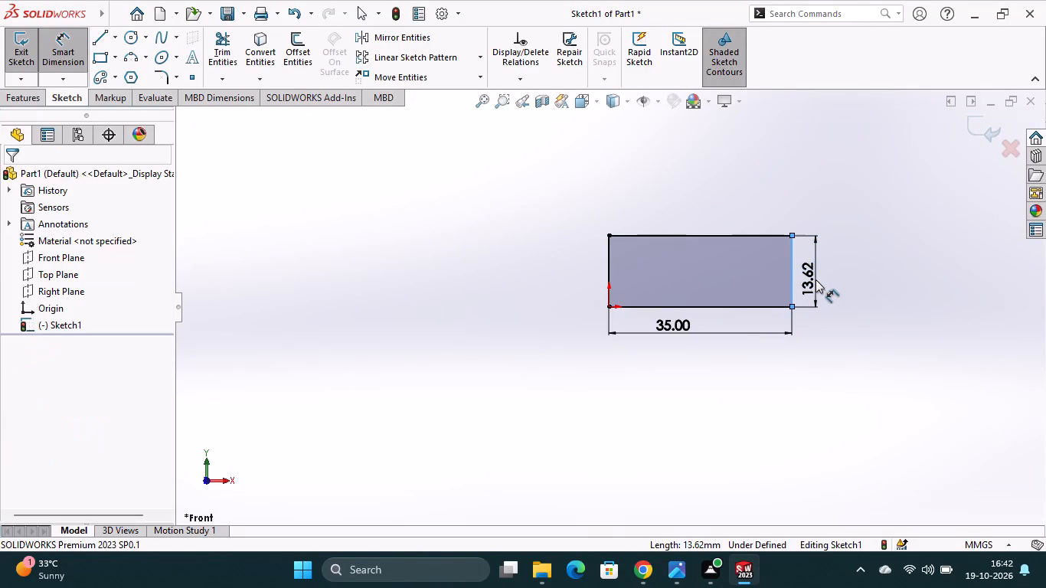
pyautogui.write('10')
pyautogui.press('Return')
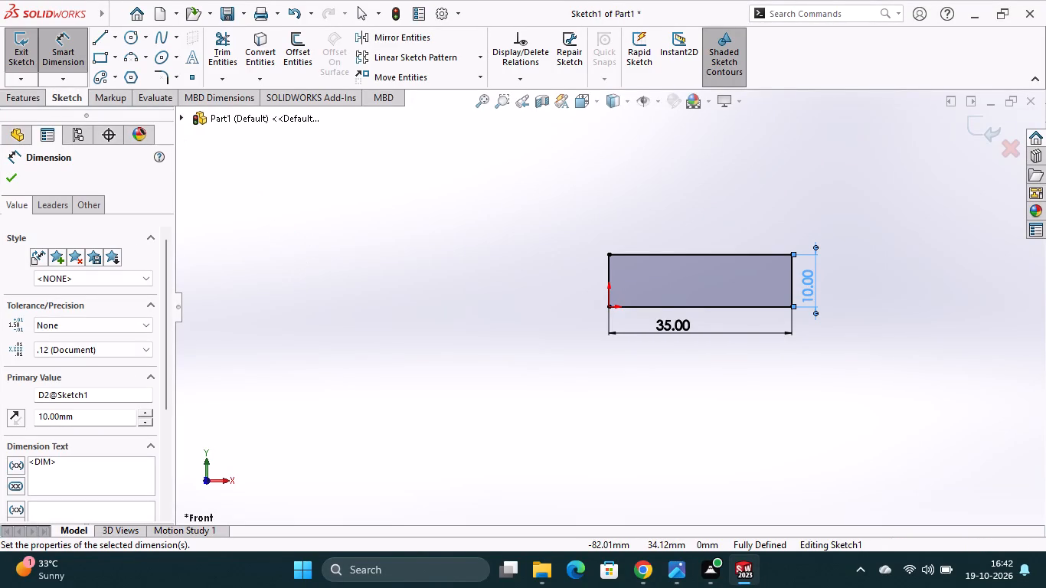
# Extrude the 35 by 10 mm rectangle 30 mm blind in the reversed direction.
pyautogui.click(31, 101)
pyautogui.click(27, 69)
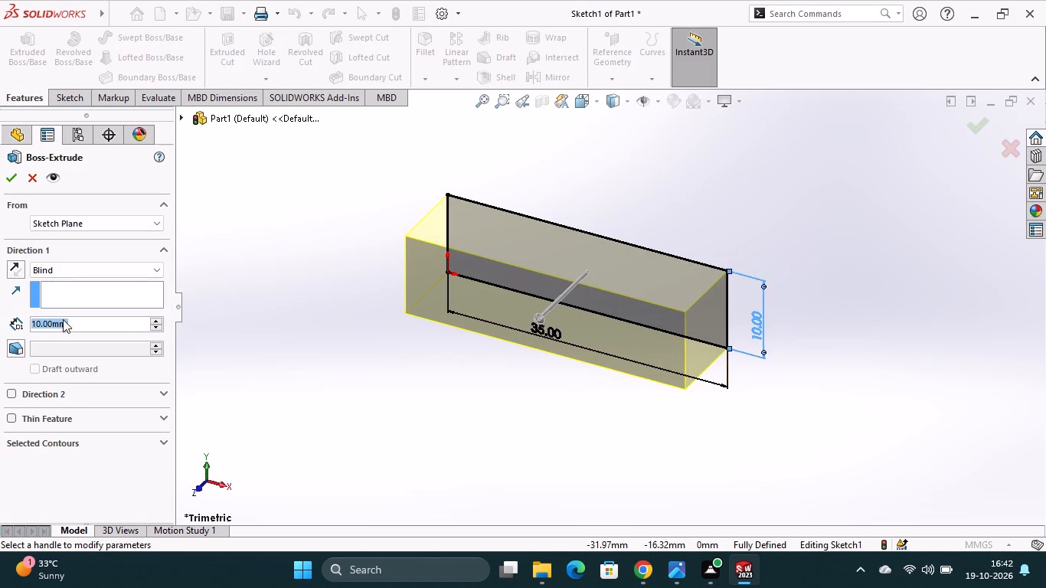
pyautogui.click(18, 271)
pyautogui.moveTo(79, 322); pyautogui.dragTo(31, 325)
pyautogui.write('30')
pyautogui.press('Return')
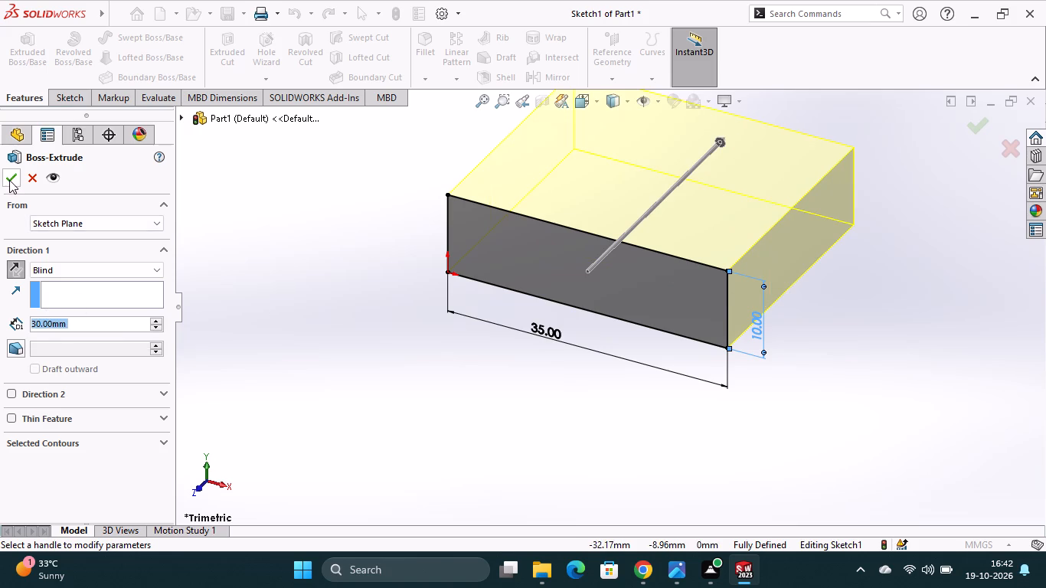
pyautogui.click(9, 181)
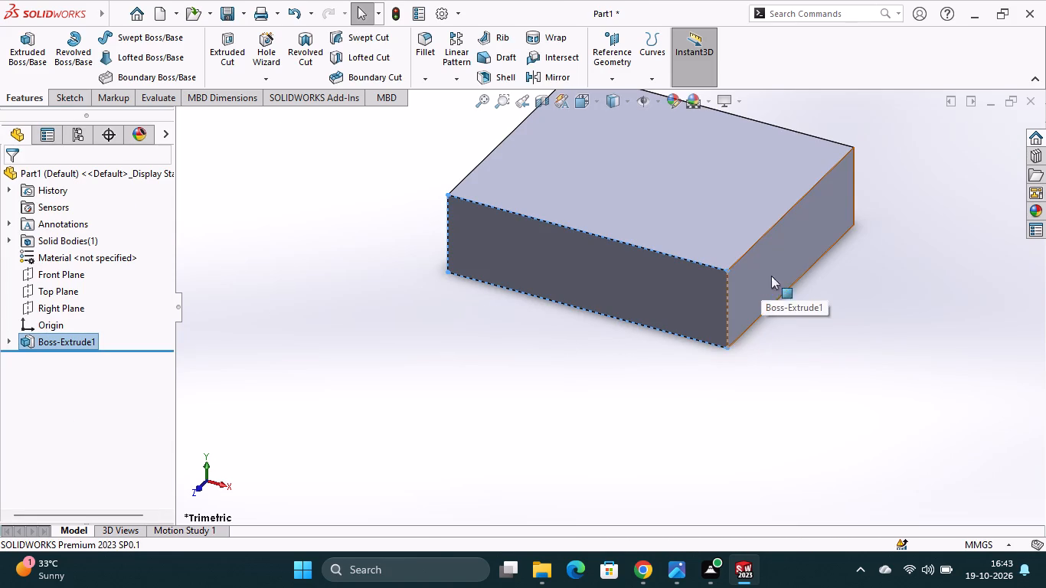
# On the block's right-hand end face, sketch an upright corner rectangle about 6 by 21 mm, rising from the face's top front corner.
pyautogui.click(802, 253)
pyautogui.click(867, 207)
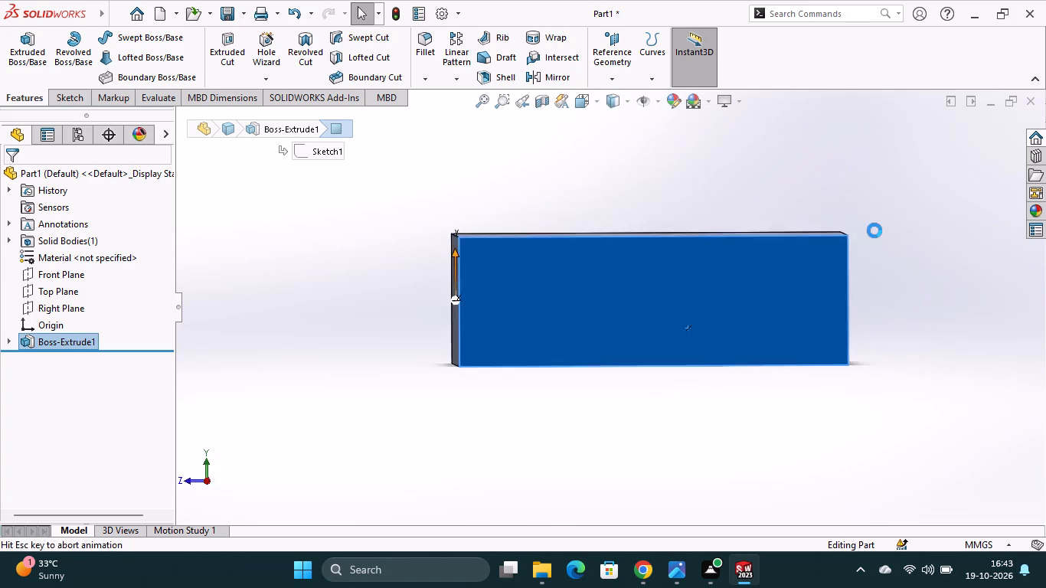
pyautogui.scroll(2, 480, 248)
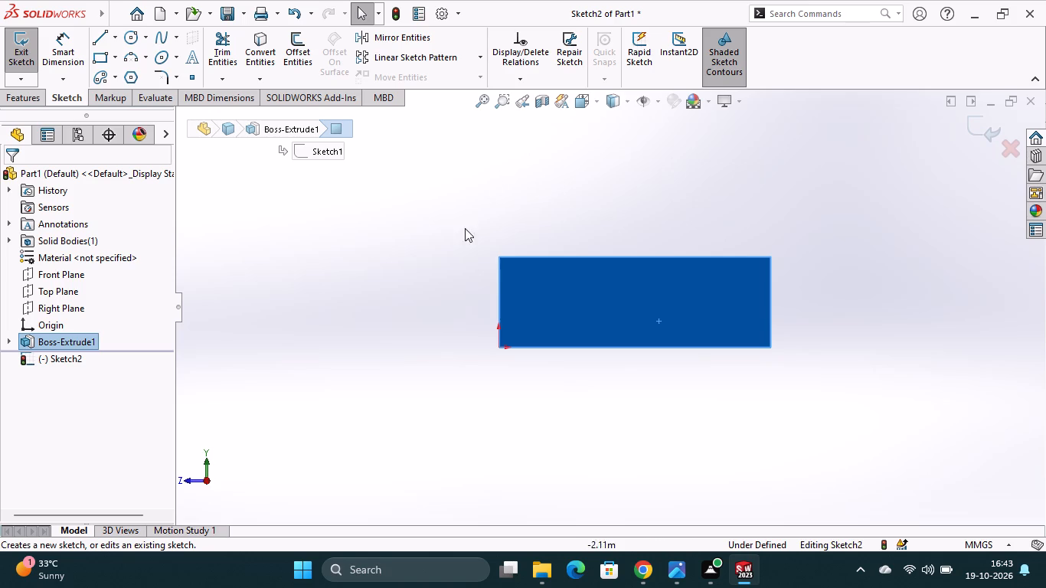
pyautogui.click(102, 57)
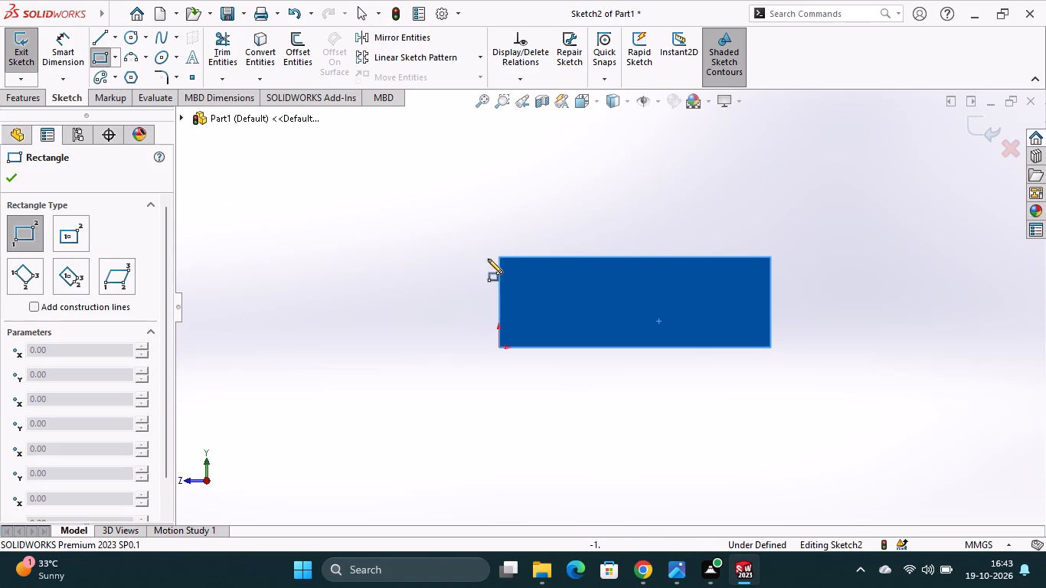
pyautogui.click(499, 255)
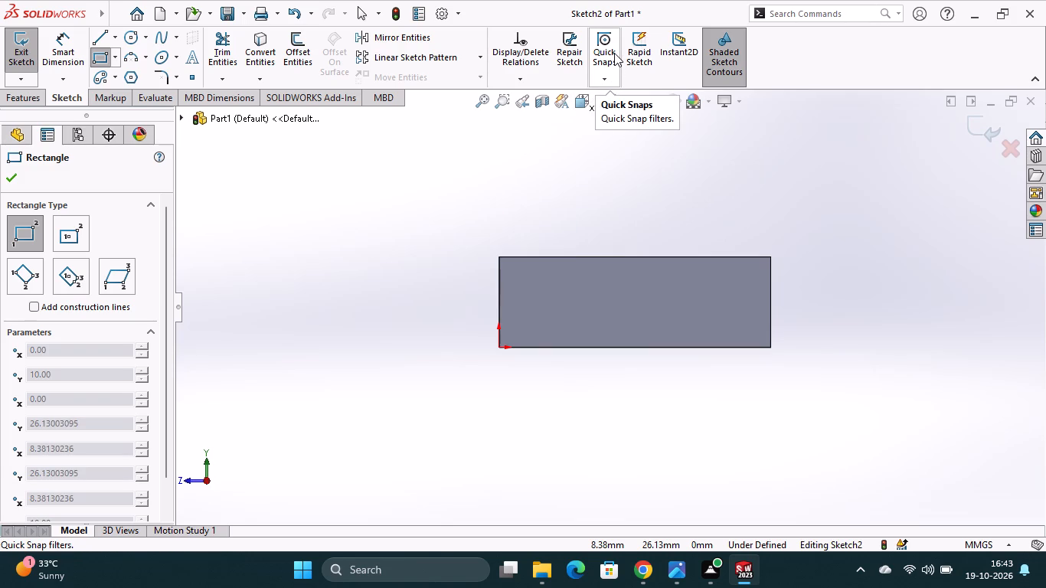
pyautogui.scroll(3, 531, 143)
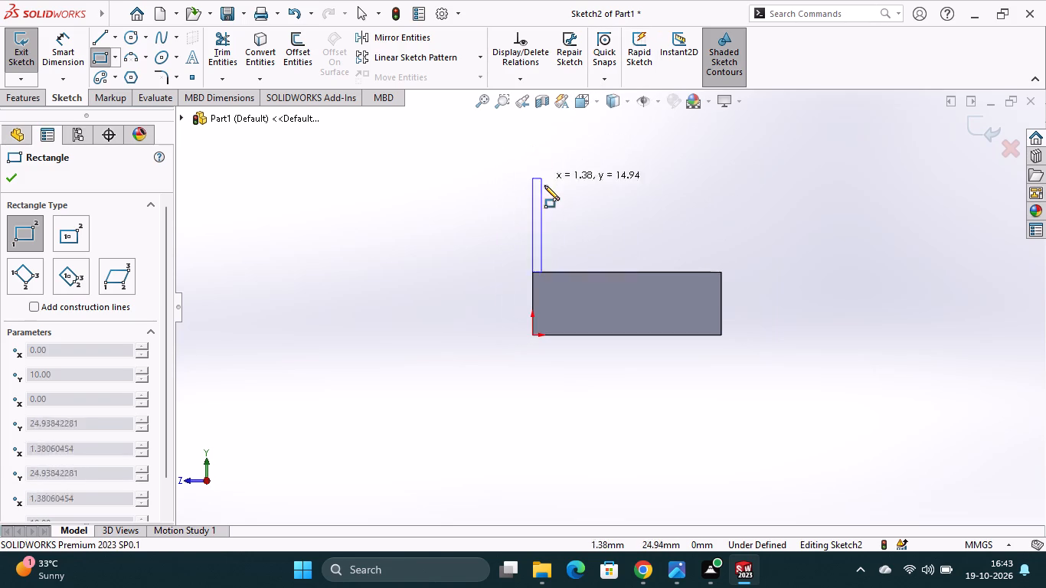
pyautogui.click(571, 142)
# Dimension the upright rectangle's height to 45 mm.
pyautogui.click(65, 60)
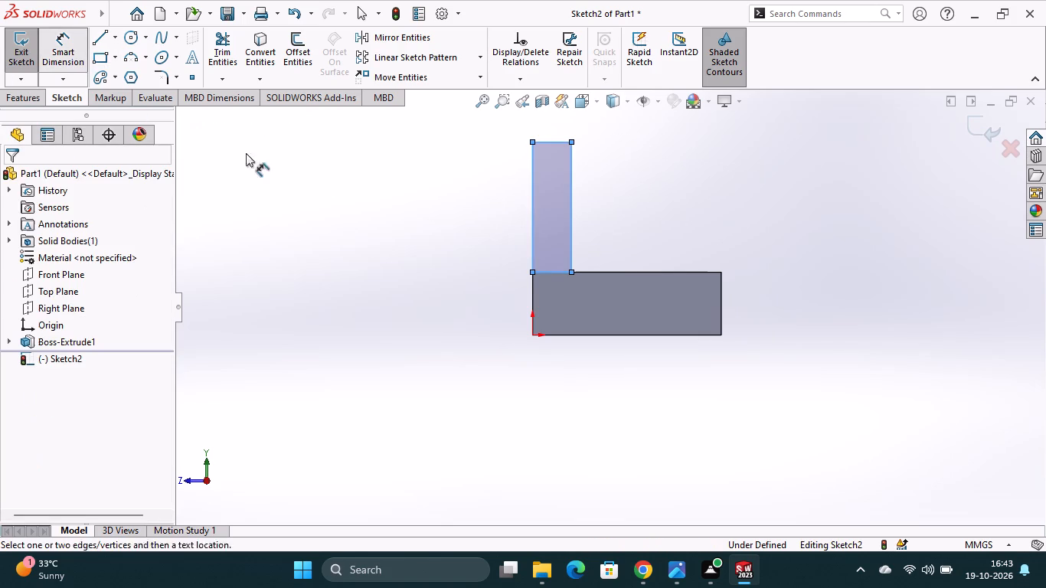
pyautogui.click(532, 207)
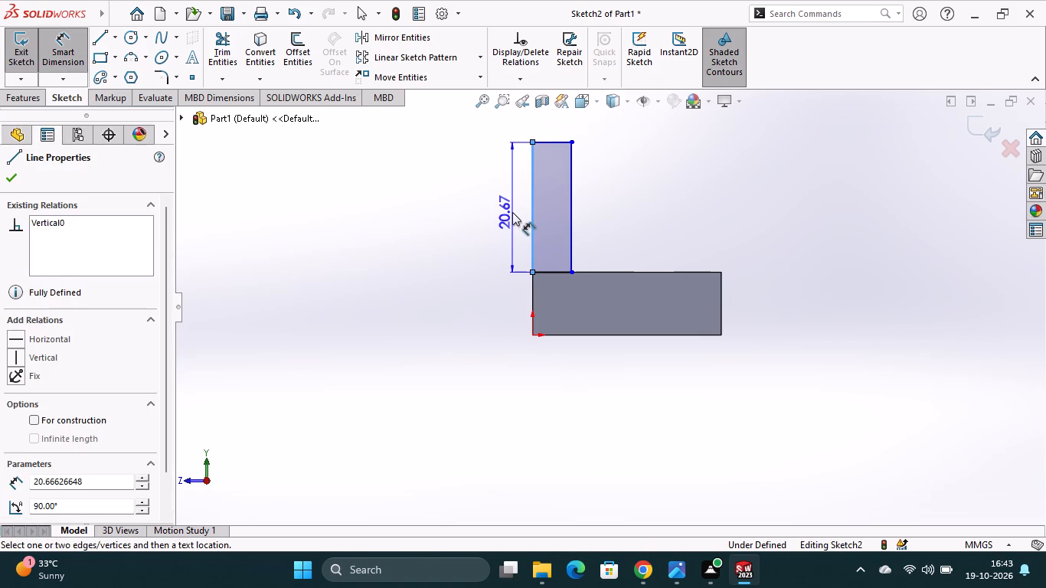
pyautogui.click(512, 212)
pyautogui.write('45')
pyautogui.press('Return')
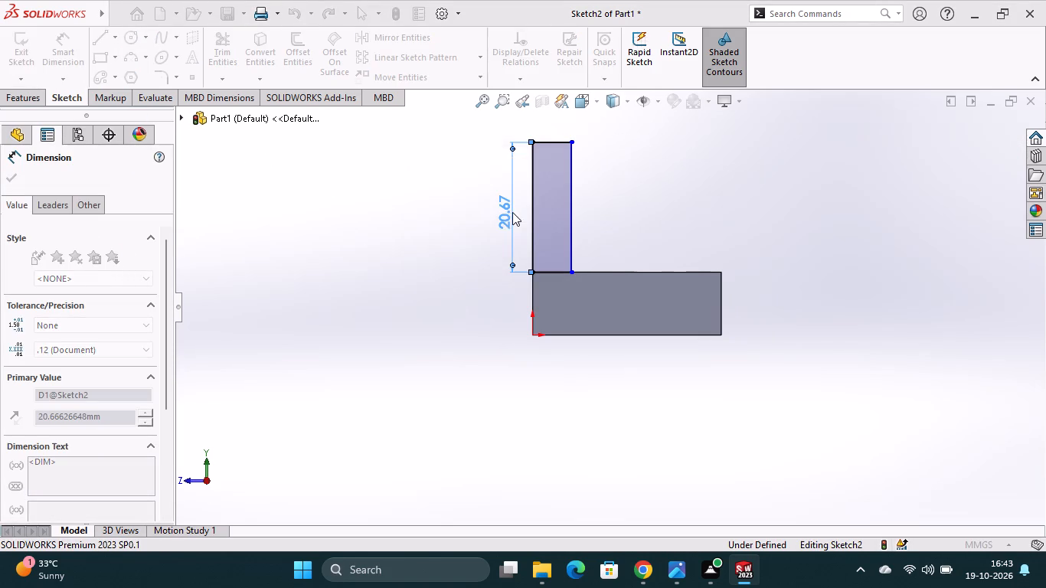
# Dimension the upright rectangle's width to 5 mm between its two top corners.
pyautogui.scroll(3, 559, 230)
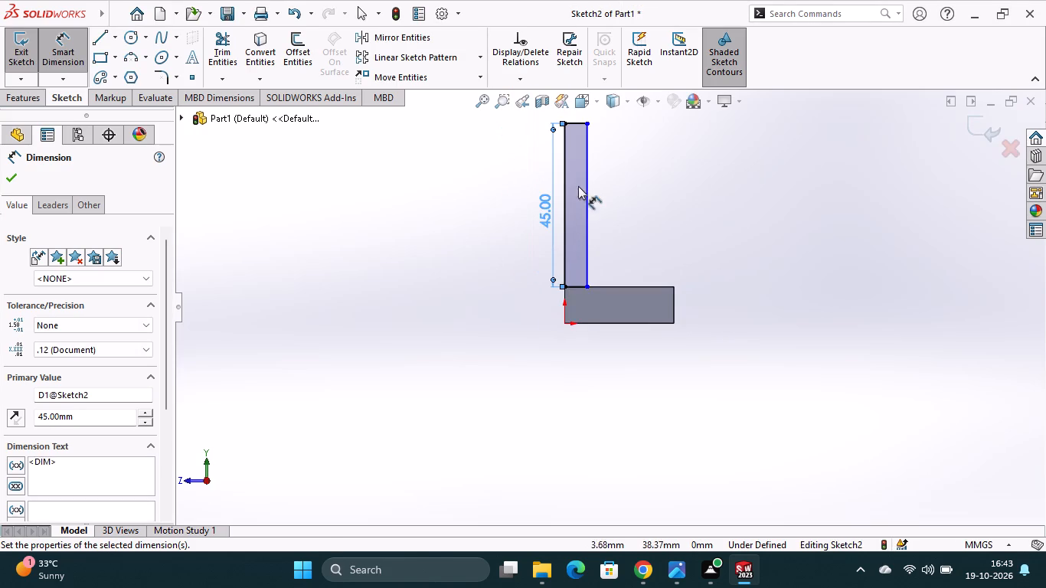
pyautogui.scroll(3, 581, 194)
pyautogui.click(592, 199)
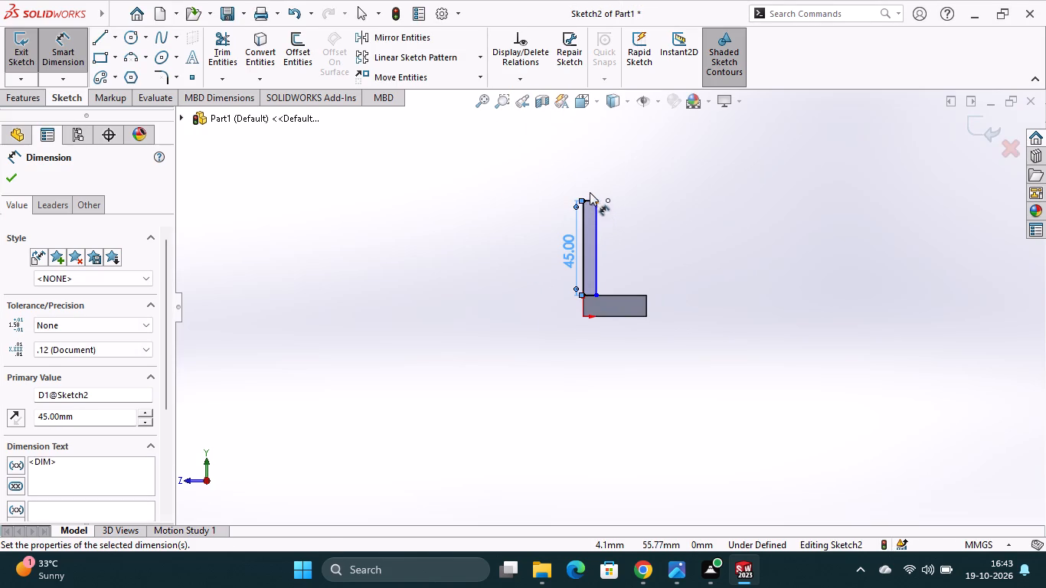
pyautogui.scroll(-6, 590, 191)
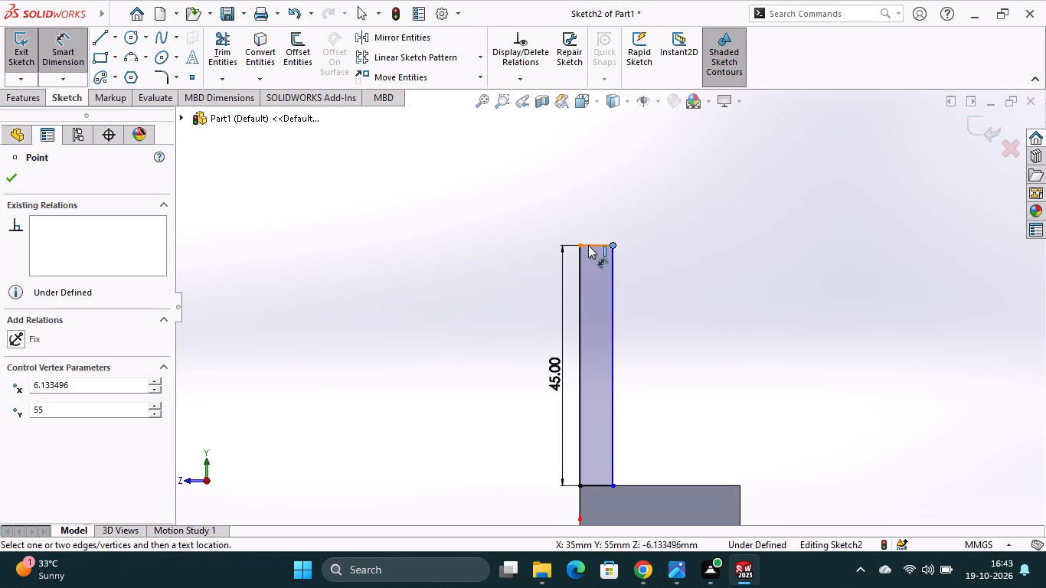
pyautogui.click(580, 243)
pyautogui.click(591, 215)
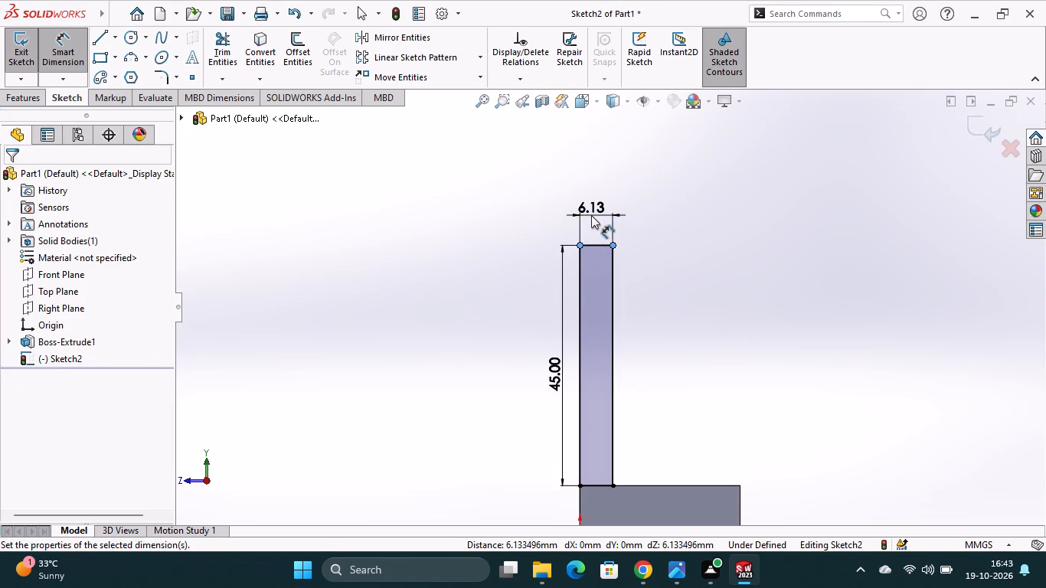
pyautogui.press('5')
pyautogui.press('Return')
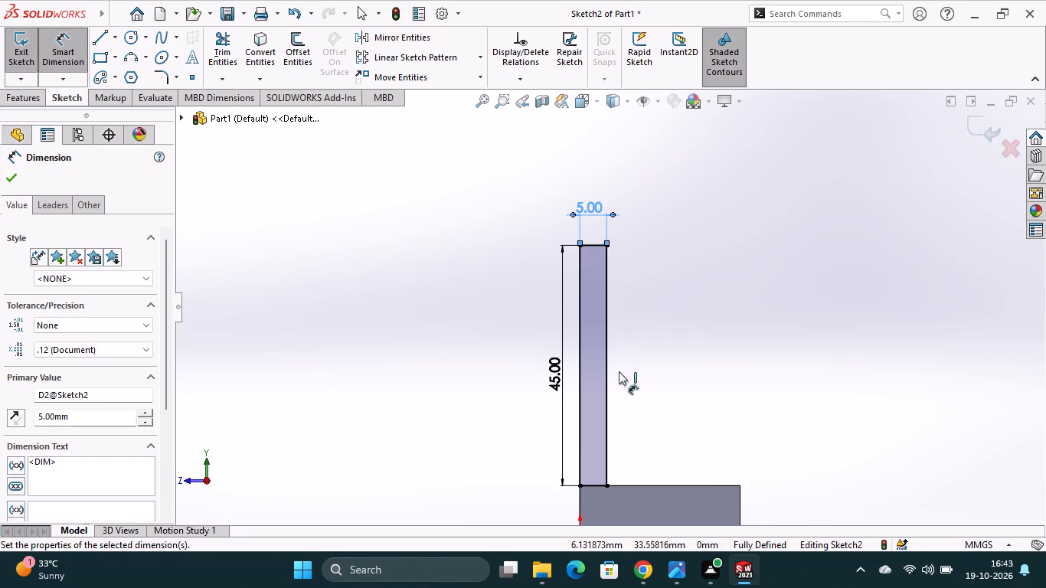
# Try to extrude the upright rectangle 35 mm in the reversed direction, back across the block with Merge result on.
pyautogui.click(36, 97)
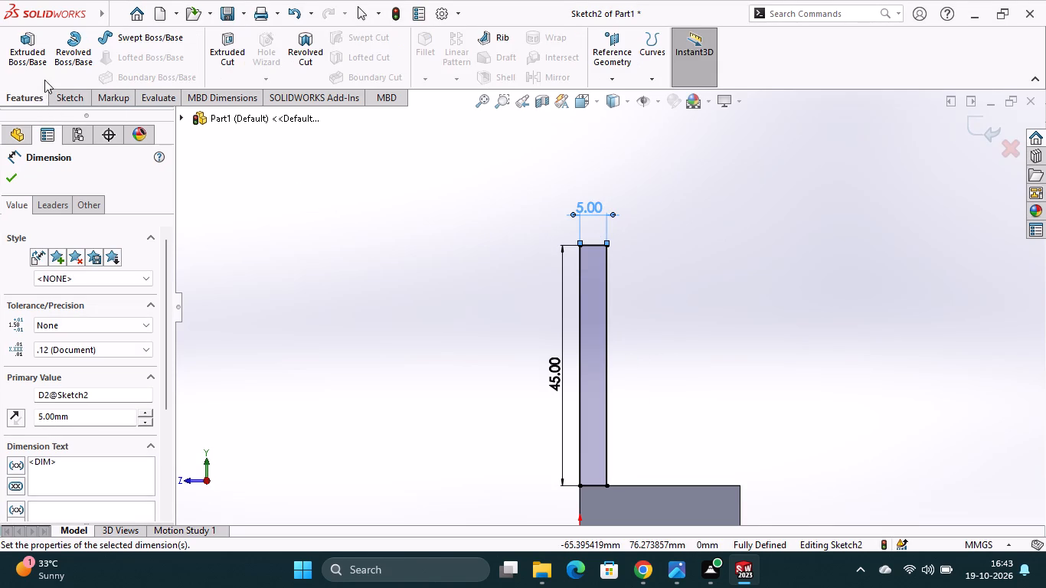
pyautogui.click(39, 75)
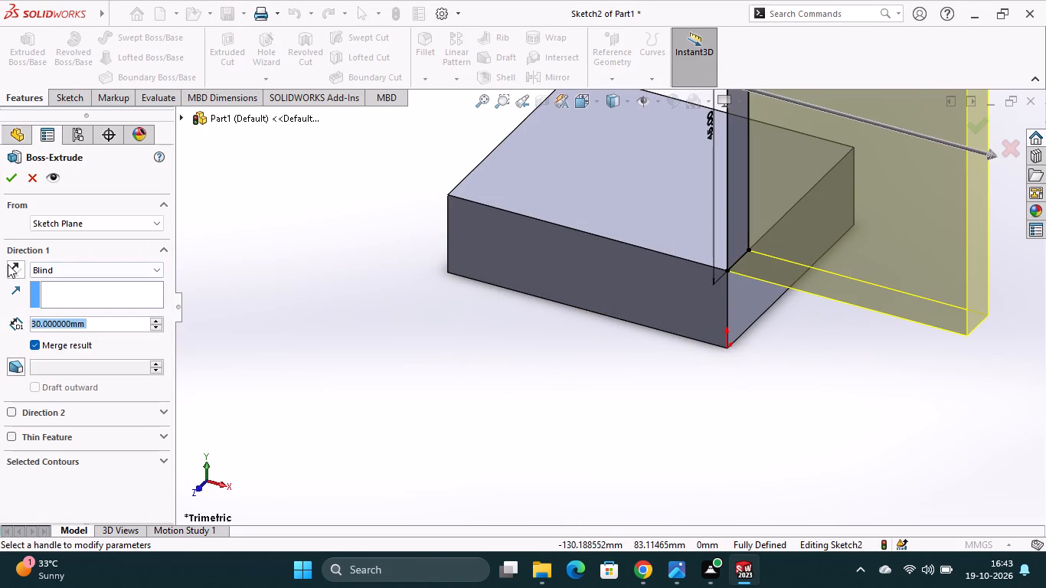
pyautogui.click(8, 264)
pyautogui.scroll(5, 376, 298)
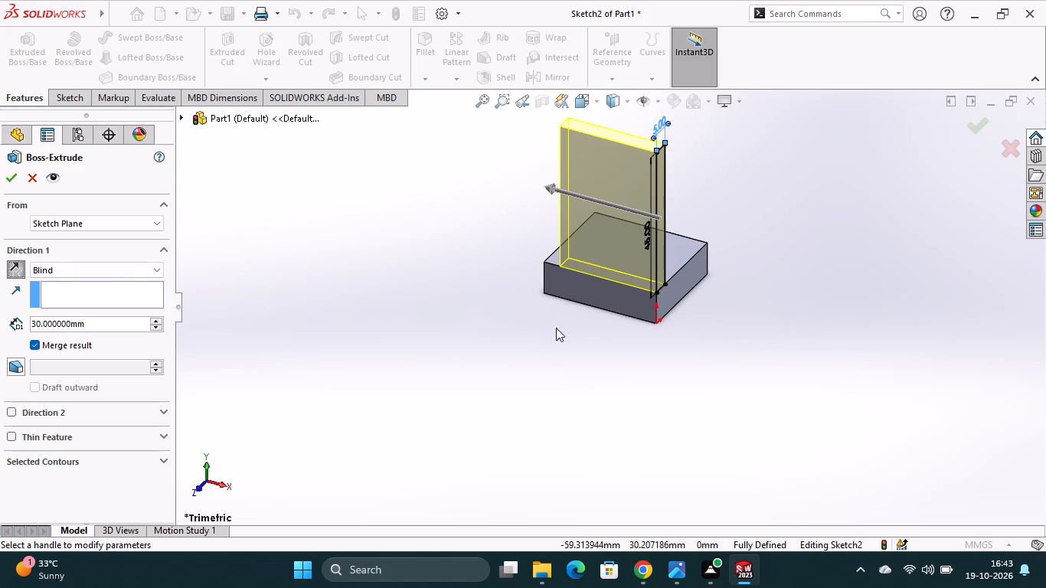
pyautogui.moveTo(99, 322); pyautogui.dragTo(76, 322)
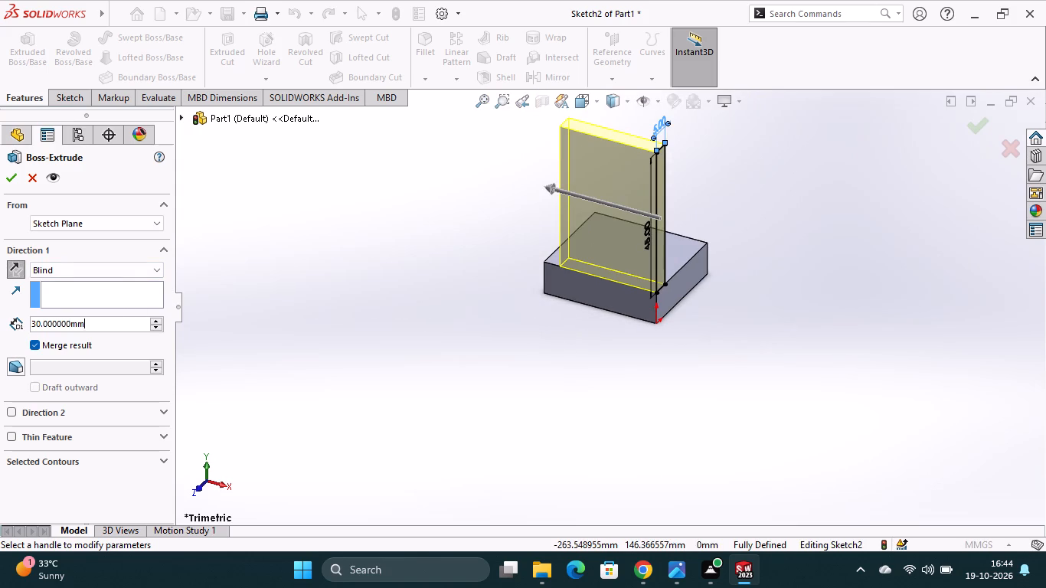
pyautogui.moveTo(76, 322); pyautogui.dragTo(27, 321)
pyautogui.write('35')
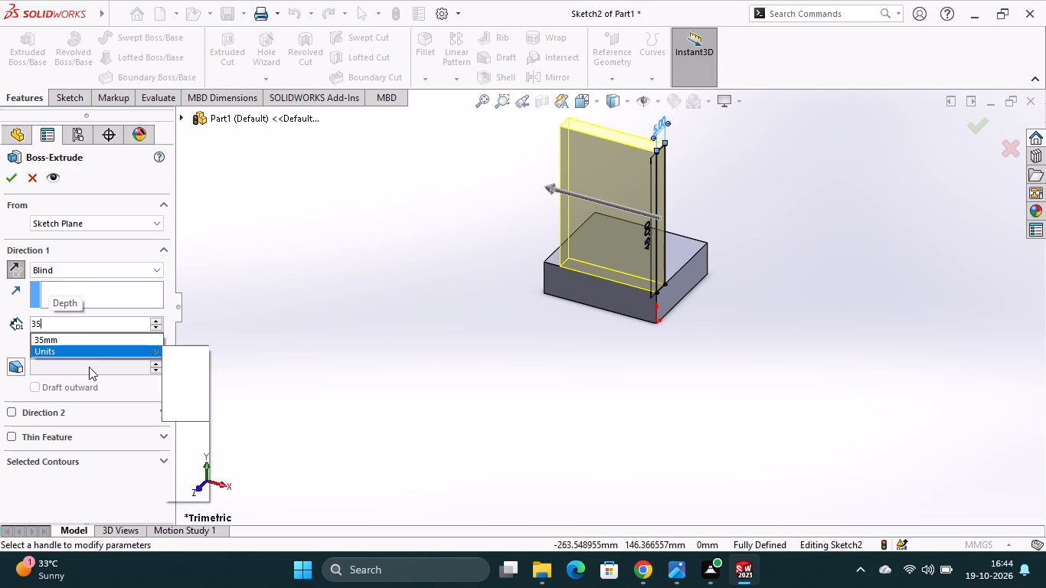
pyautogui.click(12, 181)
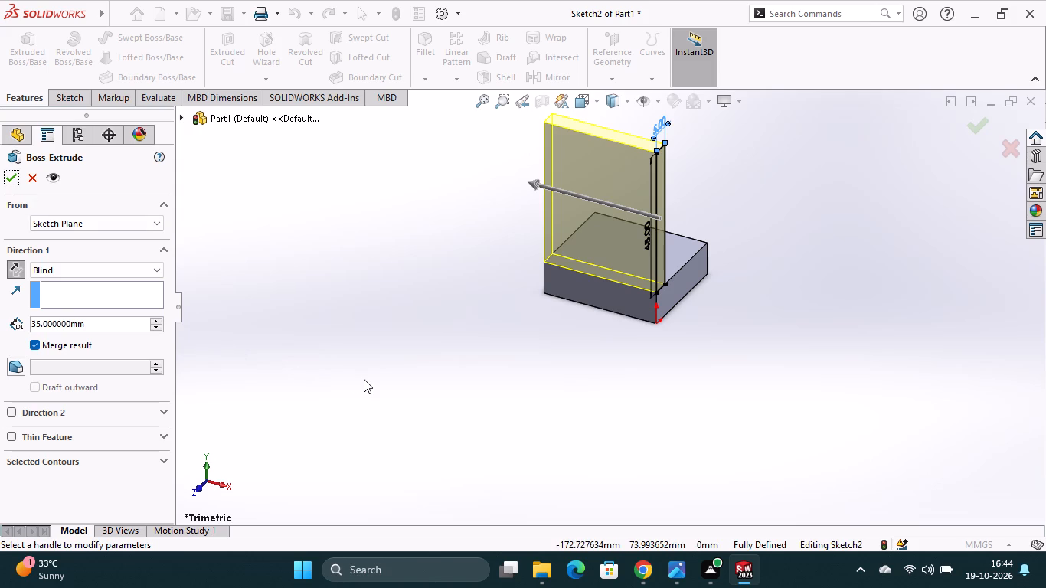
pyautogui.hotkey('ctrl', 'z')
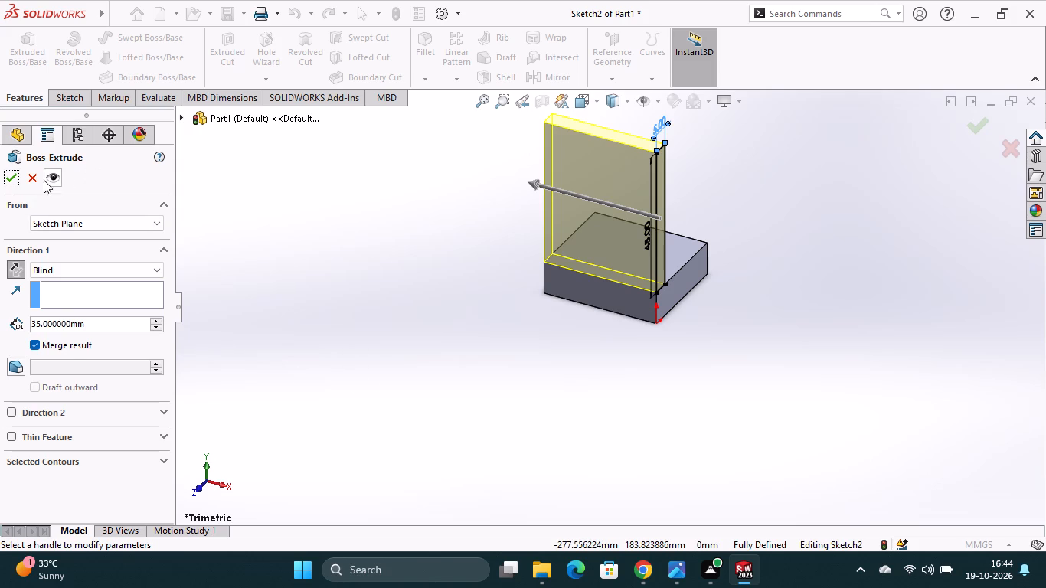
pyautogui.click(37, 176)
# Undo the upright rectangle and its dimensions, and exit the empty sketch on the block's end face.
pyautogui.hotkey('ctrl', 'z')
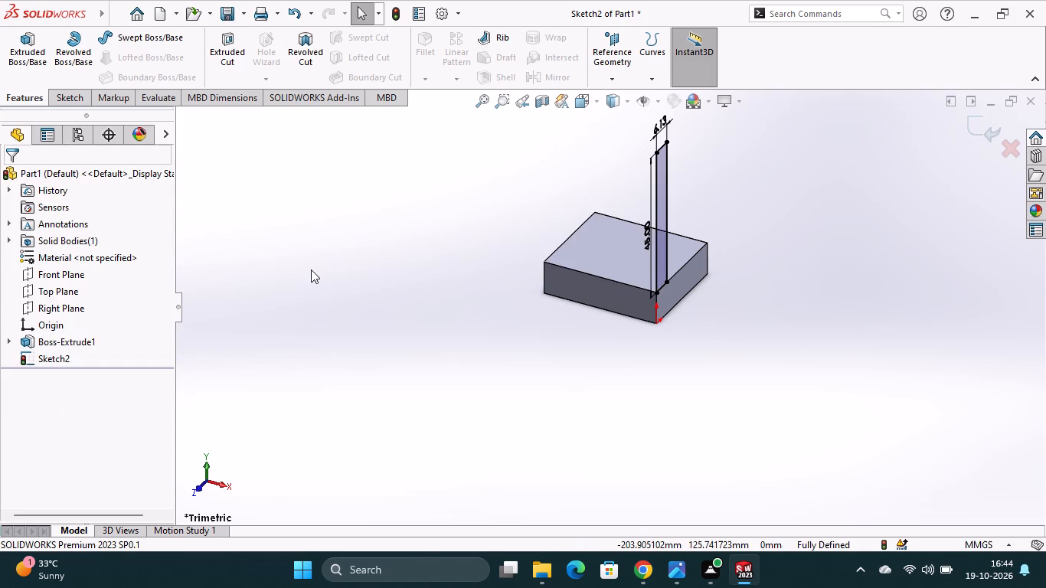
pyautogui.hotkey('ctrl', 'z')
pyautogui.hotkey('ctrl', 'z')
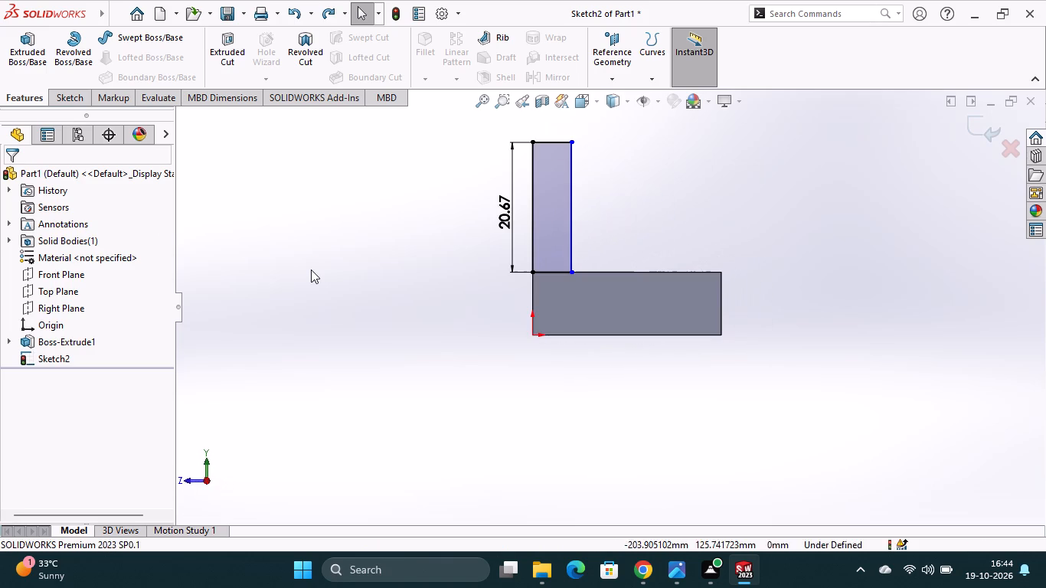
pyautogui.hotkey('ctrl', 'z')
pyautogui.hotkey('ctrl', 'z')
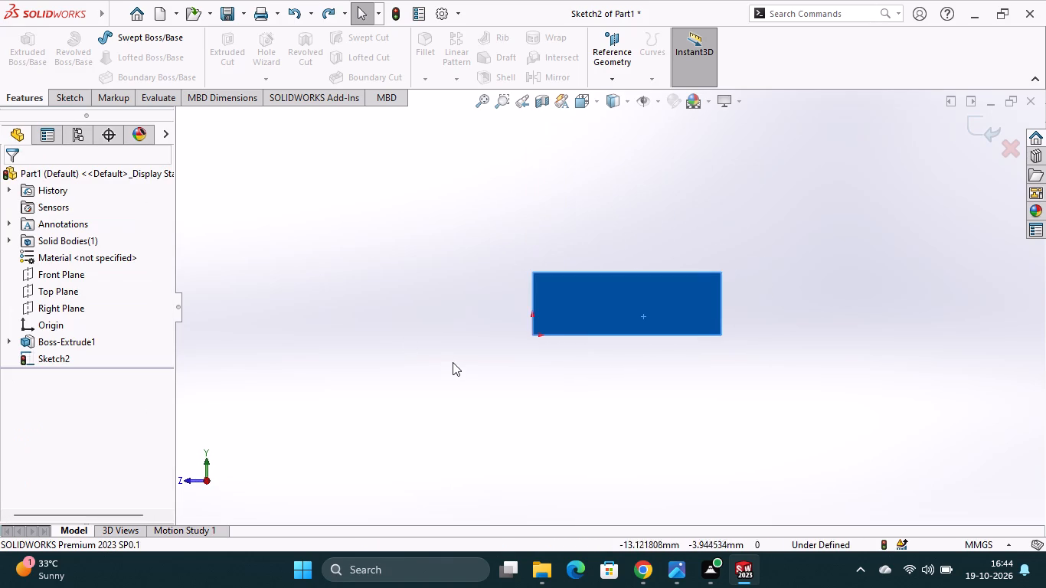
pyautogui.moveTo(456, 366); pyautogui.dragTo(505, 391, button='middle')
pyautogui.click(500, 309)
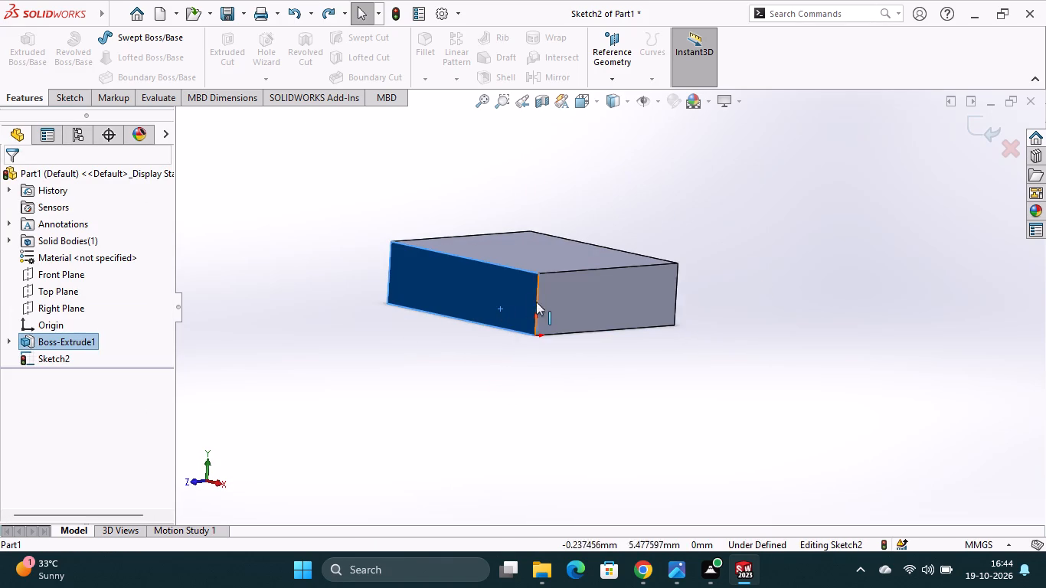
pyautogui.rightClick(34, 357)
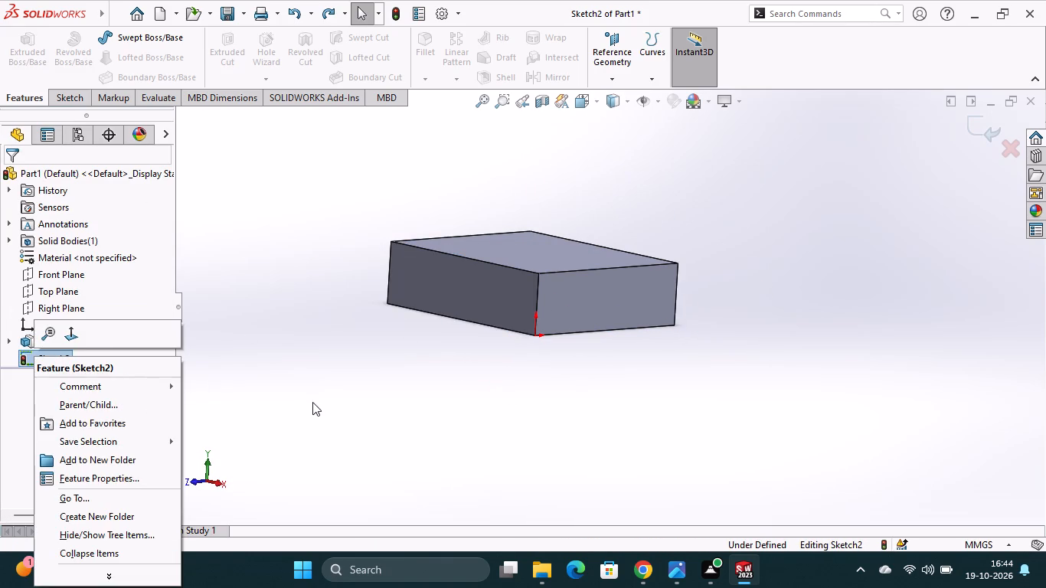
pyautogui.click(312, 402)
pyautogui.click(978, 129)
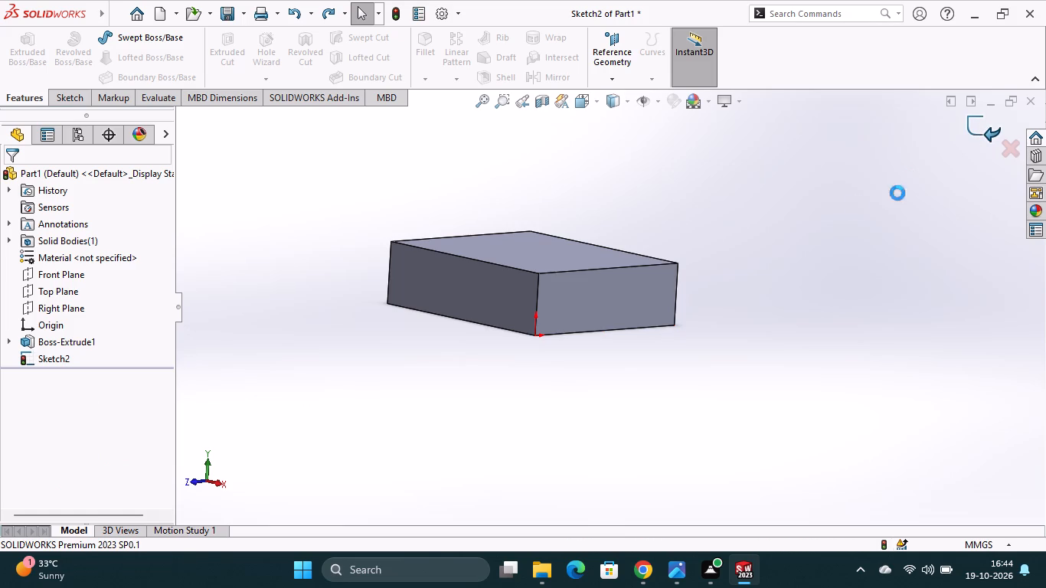
# Sketch an upright rectangle about 6 mm wide on the block's 35 × 10 mm front face, rising from its upper corner above the origin.
pyautogui.click(597, 103)
pyautogui.click(674, 146)
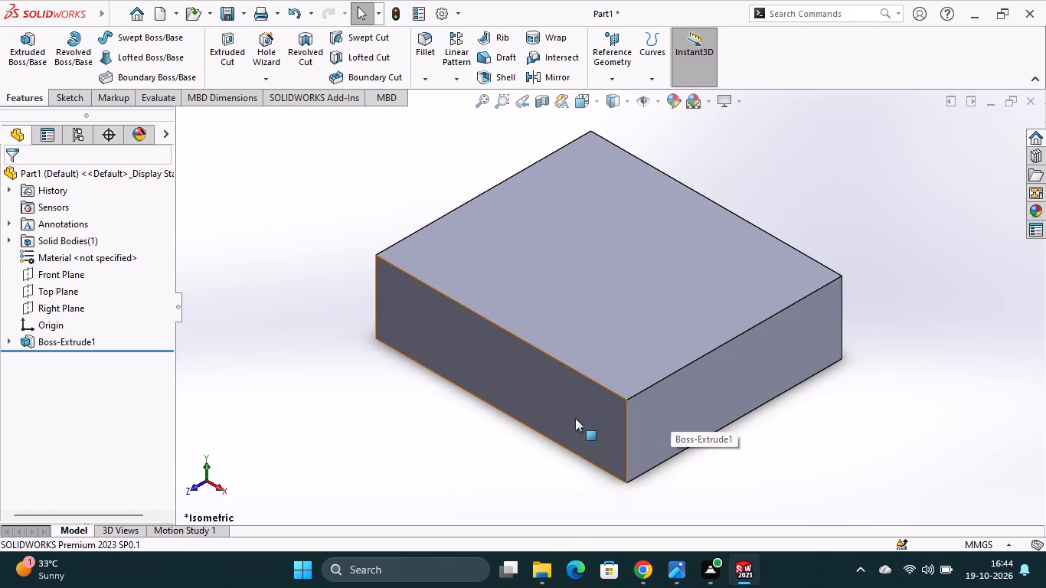
pyautogui.click(394, 313)
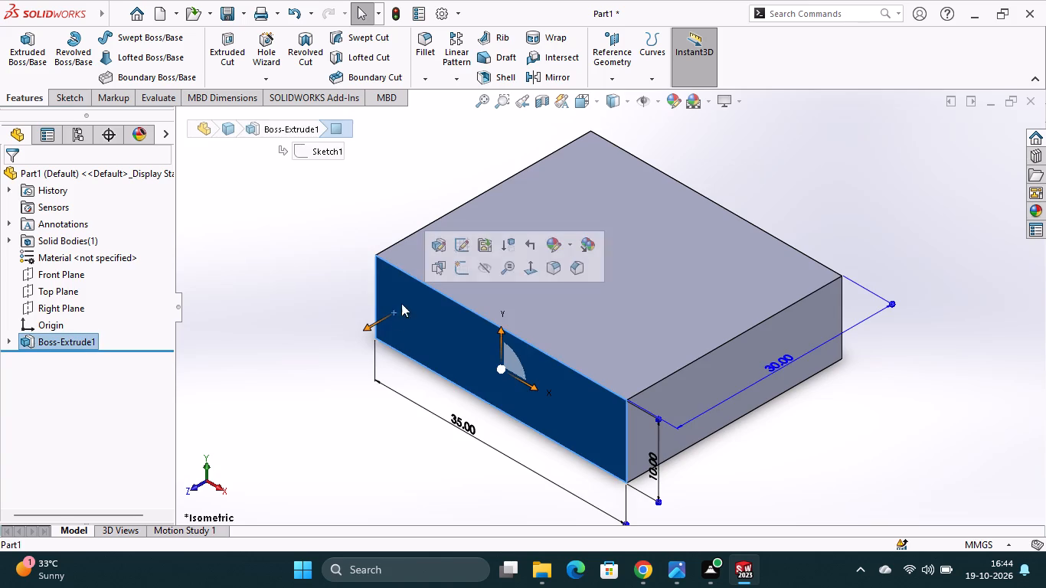
pyautogui.click(462, 273)
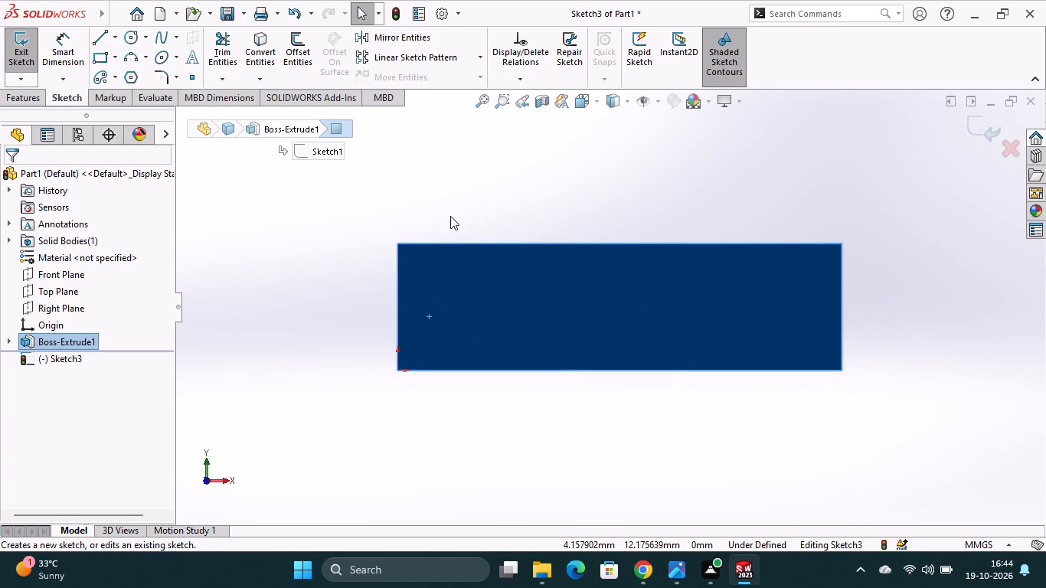
pyautogui.click(100, 58)
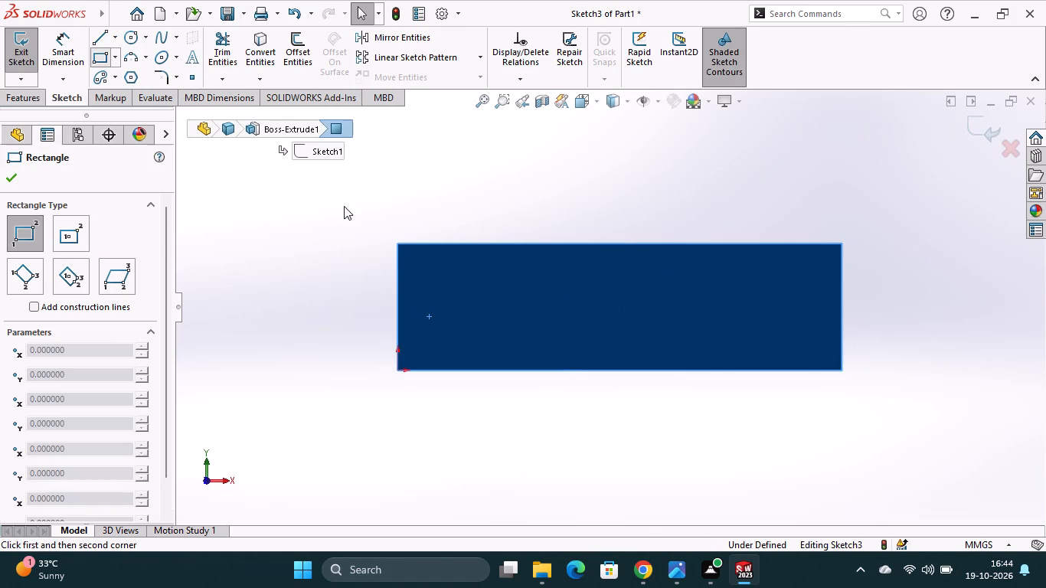
pyautogui.scroll(3, 387, 227)
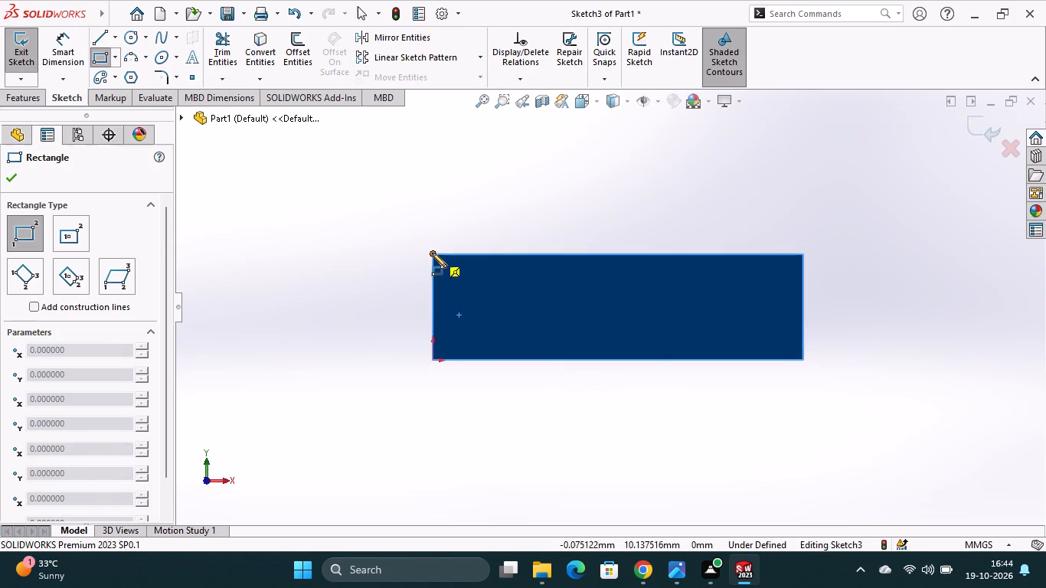
pyautogui.click(432, 251)
pyautogui.scroll(6, 487, 169)
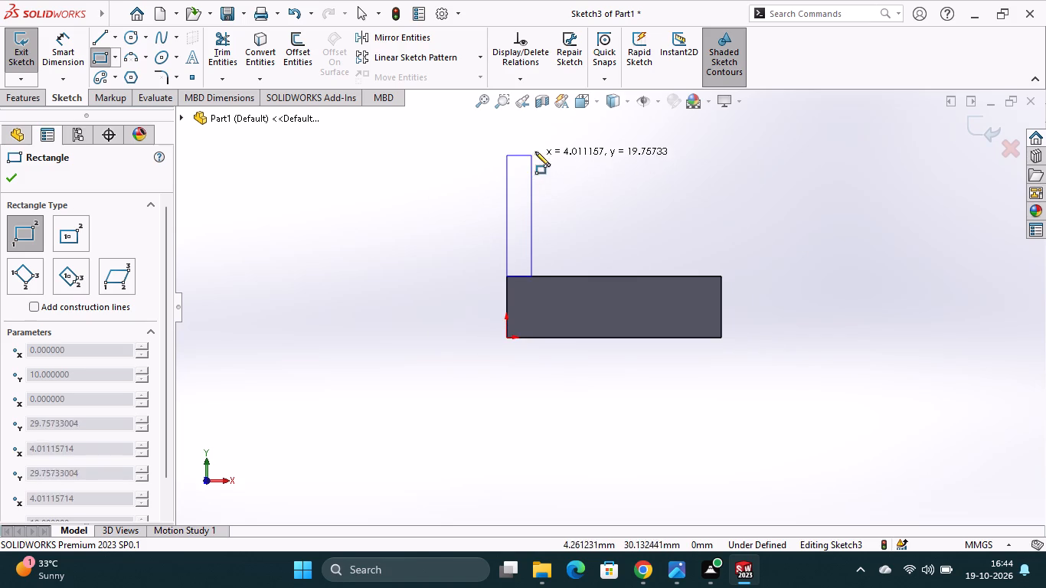
pyautogui.click(542, 120)
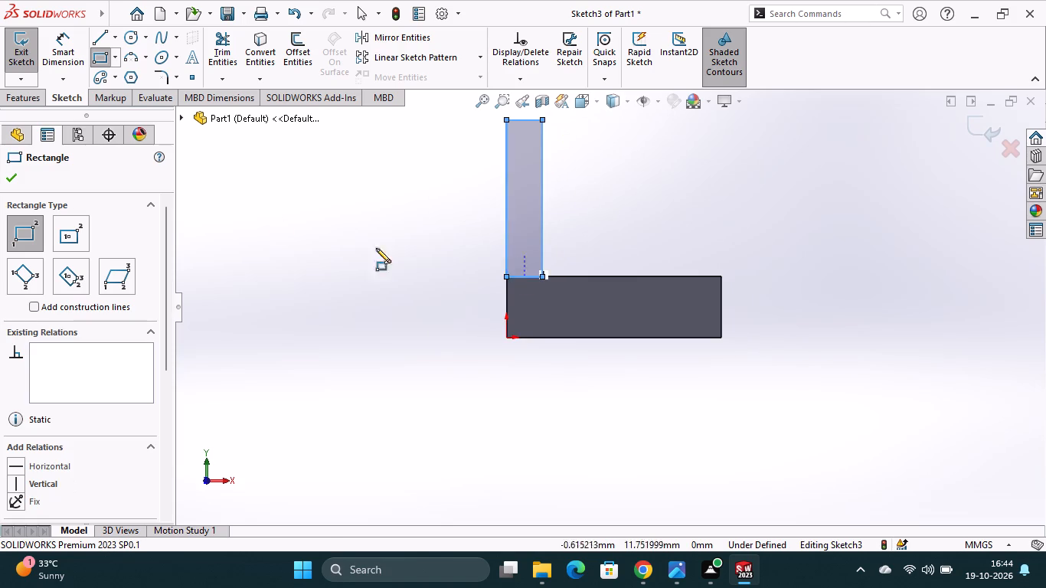
# Dimension the upright rectangle's height to 45 mm along its outer vertical edge.
pyautogui.click(76, 65)
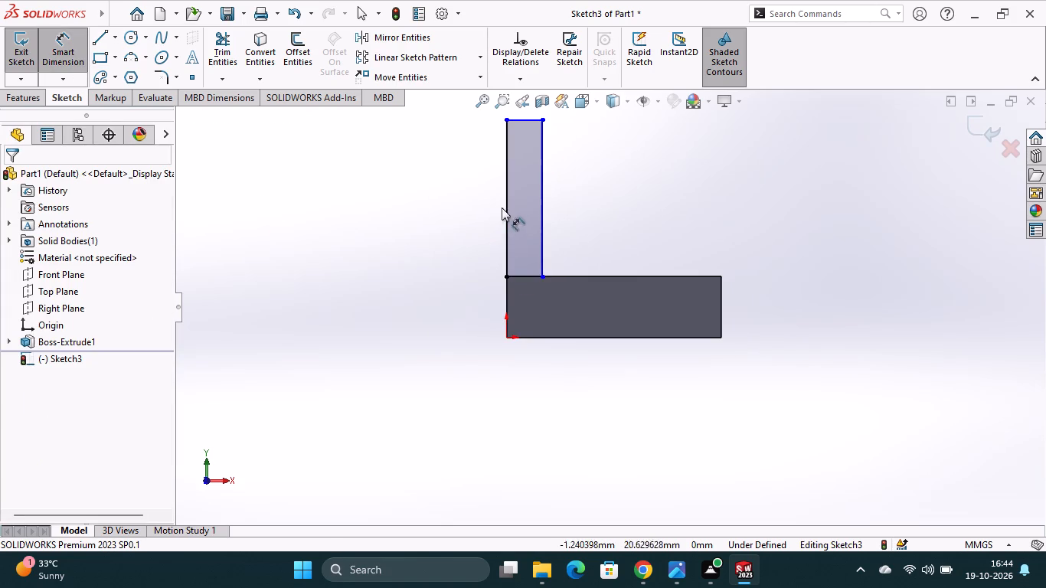
pyautogui.click(504, 204)
pyautogui.click(472, 205)
pyautogui.write('45')
pyautogui.press('Return')
# Dimension the upright rectangle's width to 5 mm between its two top corners.
pyautogui.scroll(3, 541, 222)
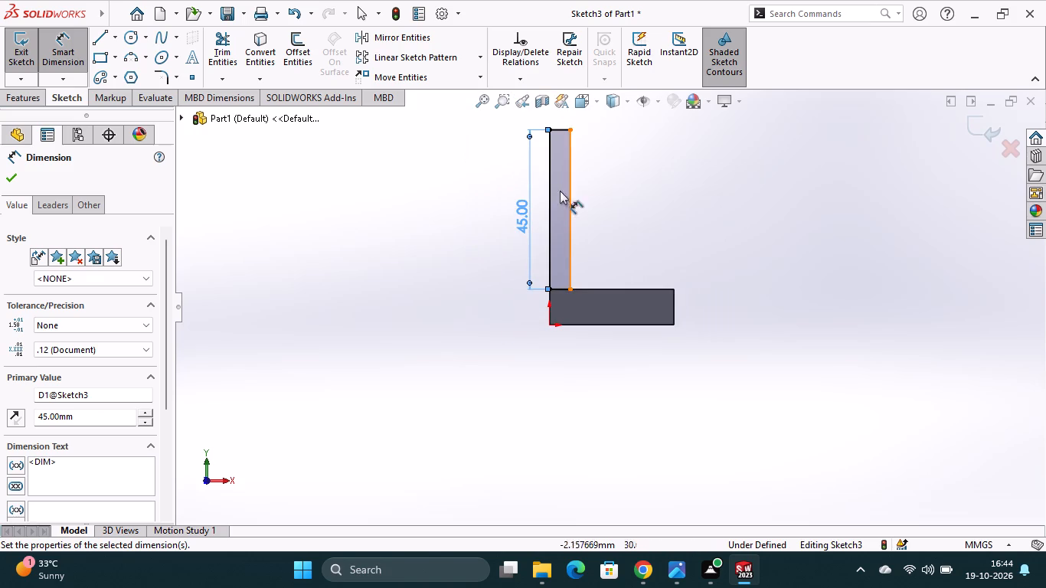
pyautogui.scroll(2, 588, 146)
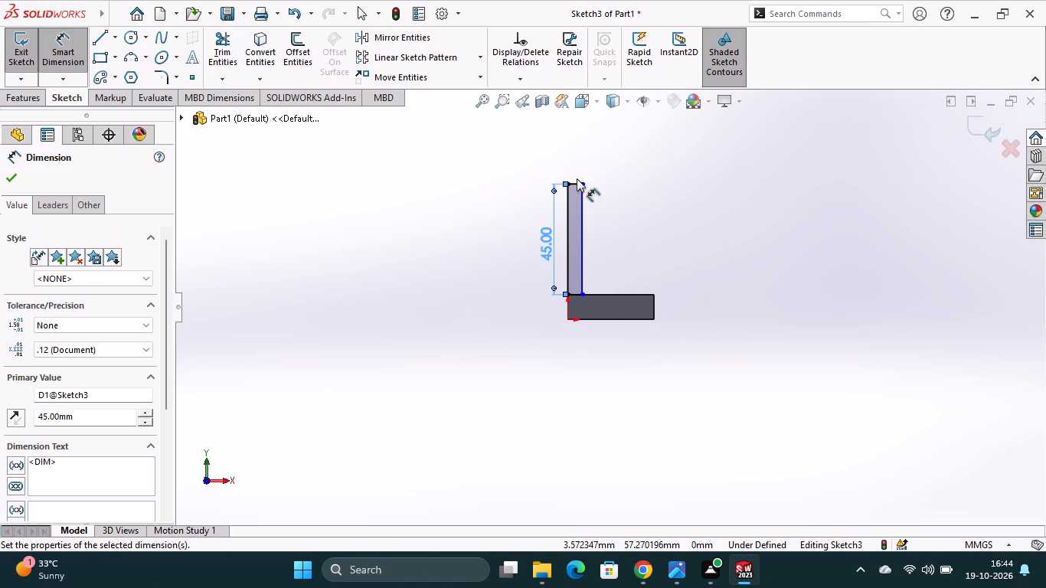
pyautogui.click(577, 178)
pyautogui.click(583, 182)
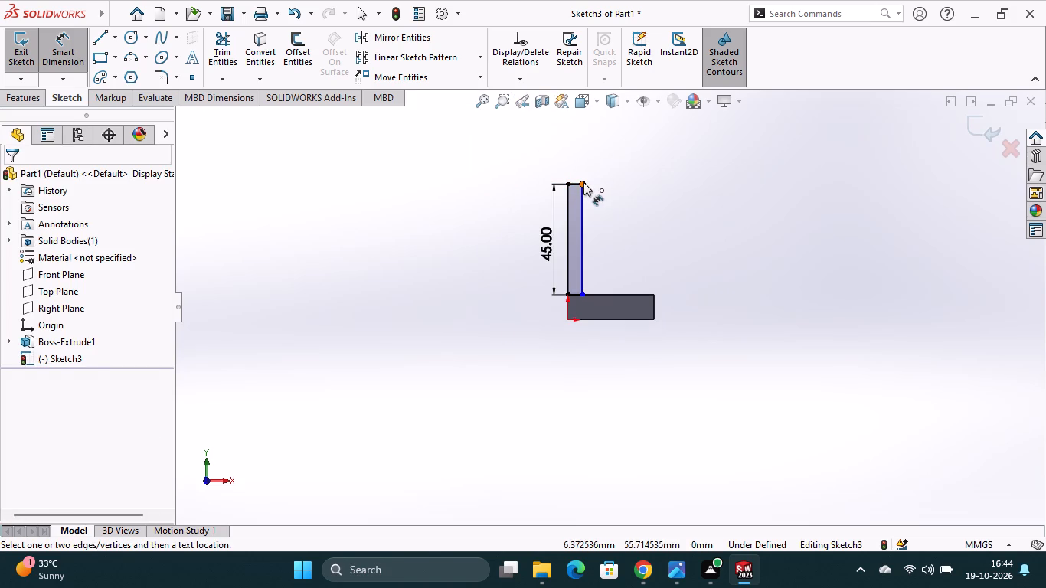
pyautogui.click(567, 183)
pyautogui.click(573, 158)
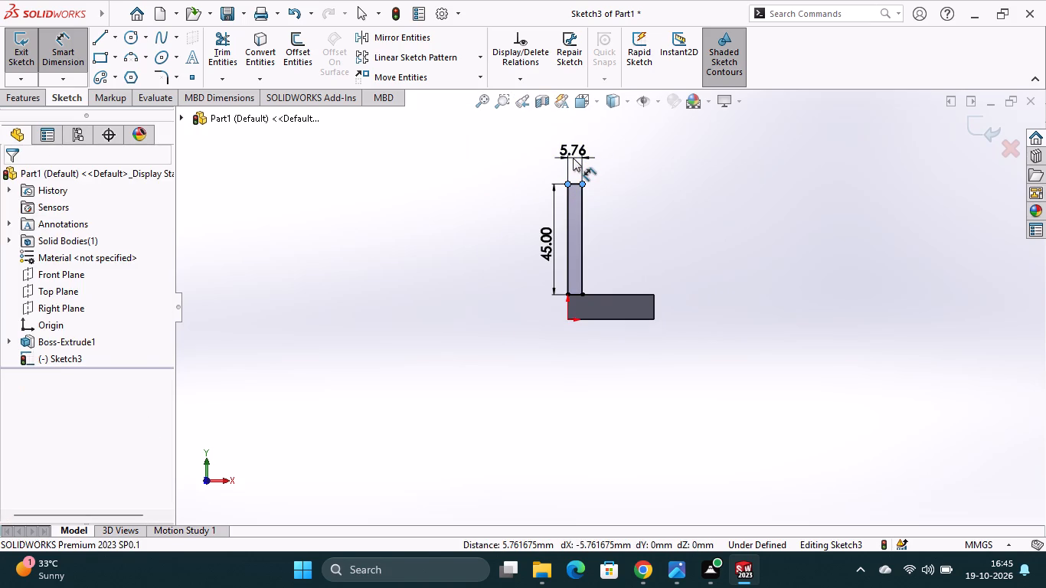
pyautogui.press('5')
pyautogui.press('Return')
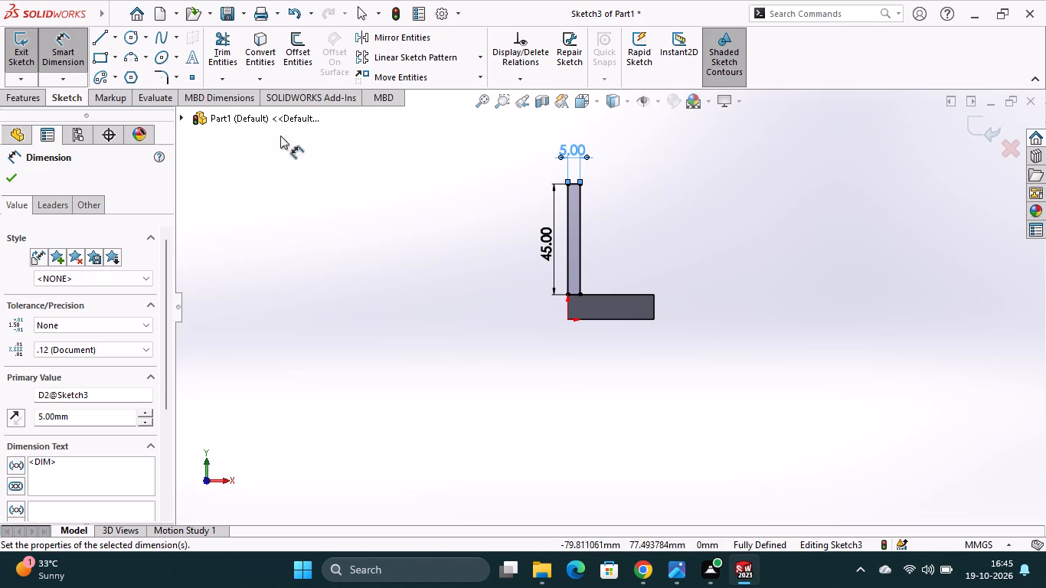
pyautogui.click(11, 175)
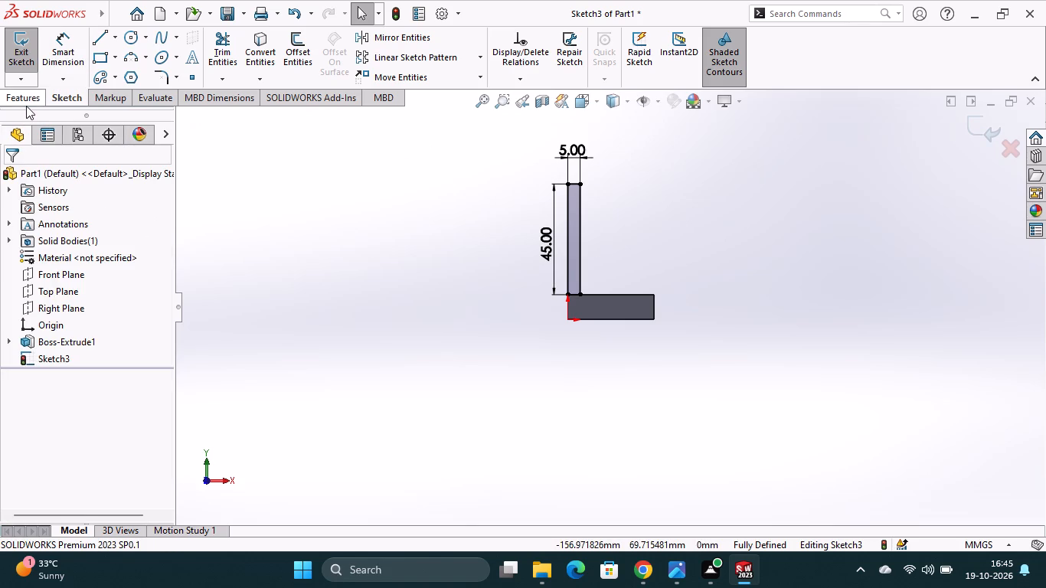
# Extrude the upright rectangle 30 mm blind in the reversed direction, back across the block with Merge result on.
pyautogui.click(29, 99)
pyautogui.click(38, 70)
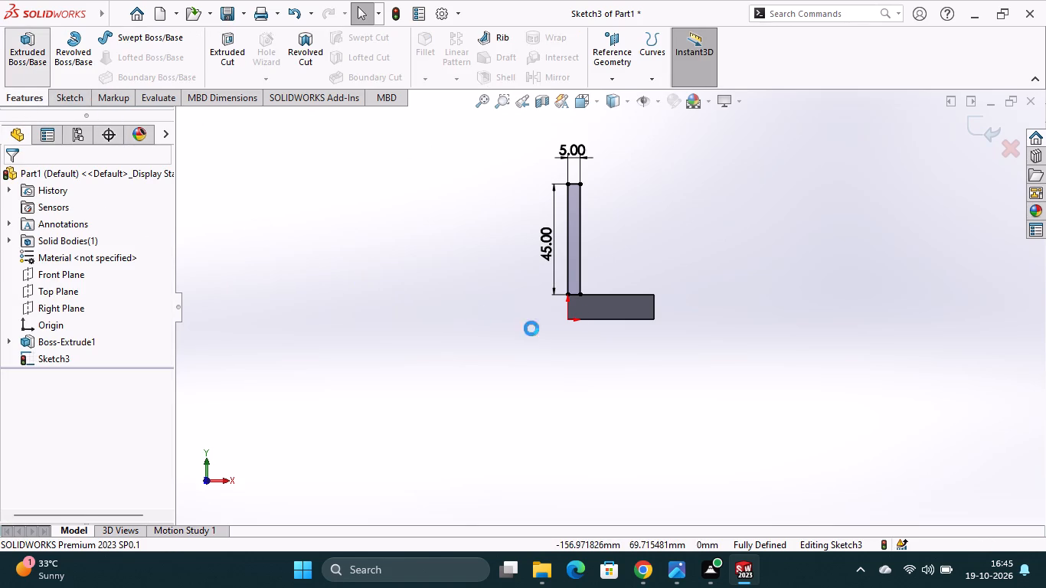
pyautogui.scroll(2, 605, 249)
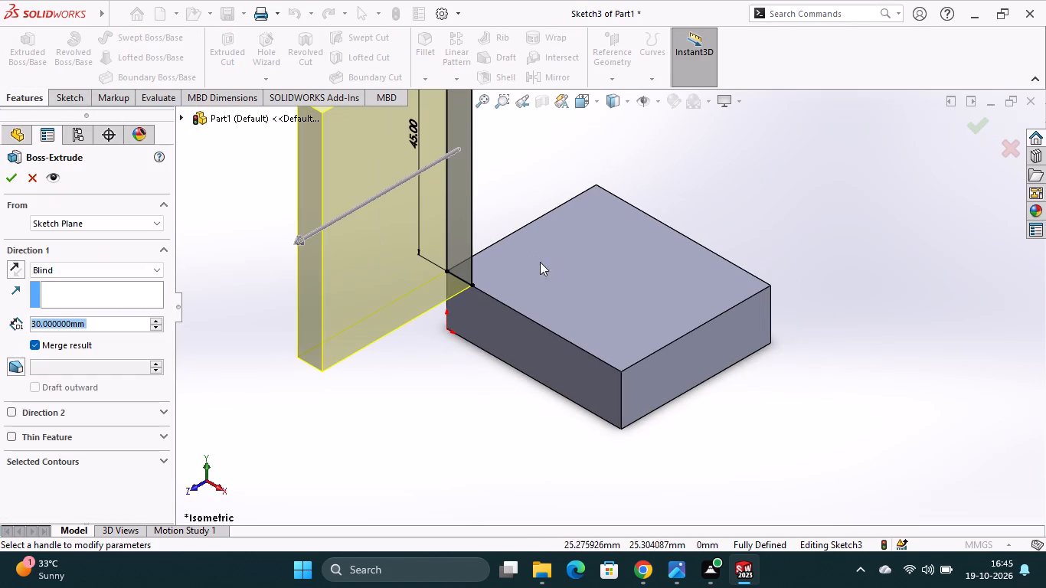
pyautogui.click(11, 263)
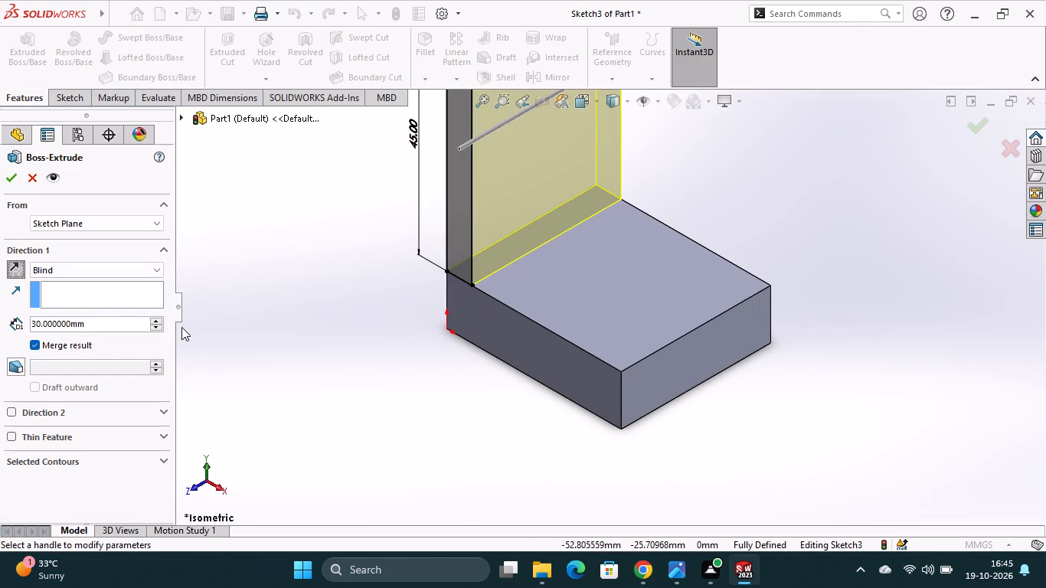
pyautogui.click(13, 178)
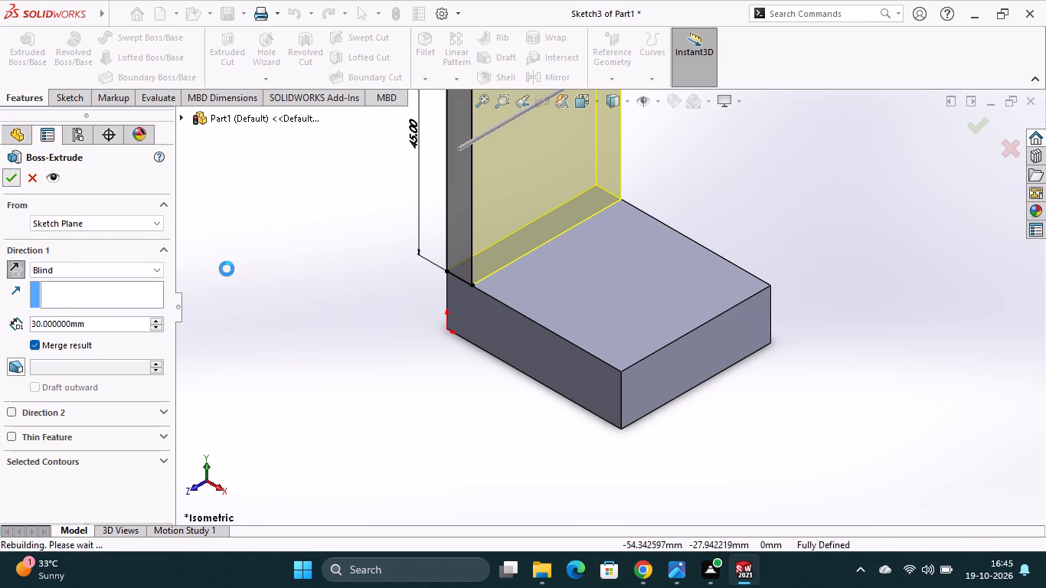
# Sketch two circles on the block's top face near the end opposite the plate, the one nearer the front about 9.5 mm in diameter.
pyautogui.scroll(2, 619, 302)
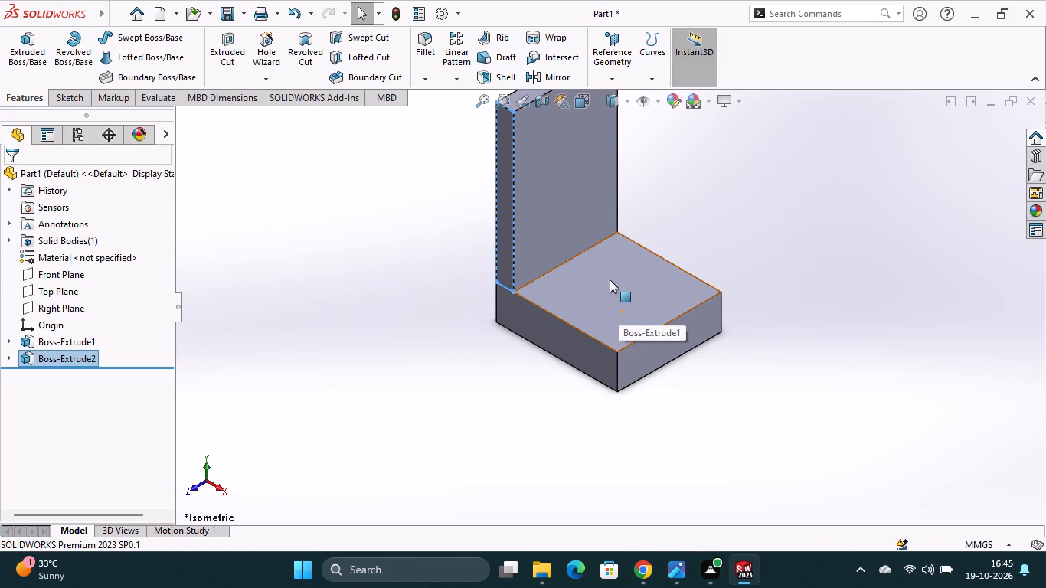
pyautogui.scroll(2, 615, 279)
pyautogui.click(708, 263)
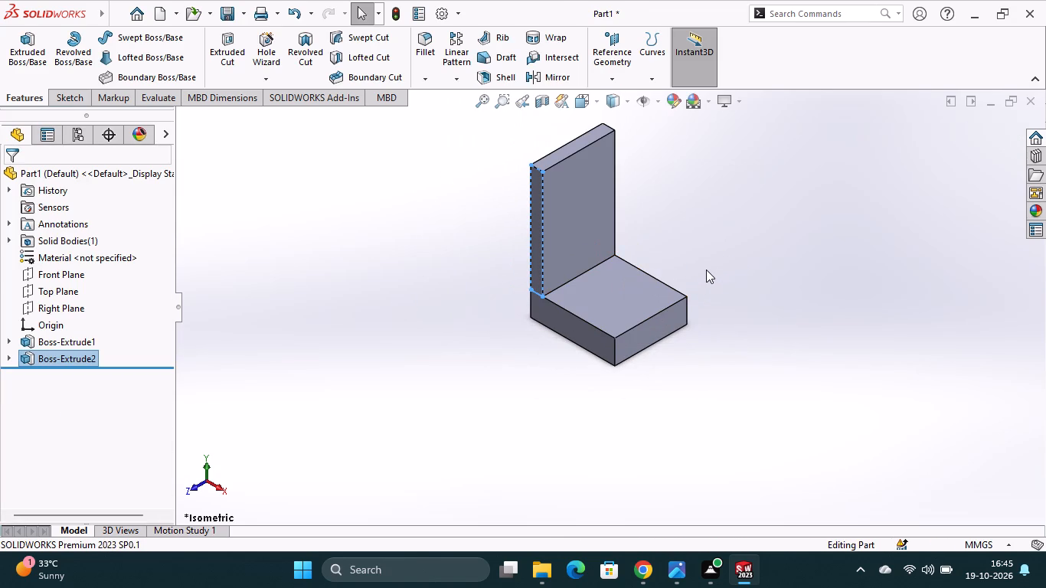
pyautogui.click(636, 299)
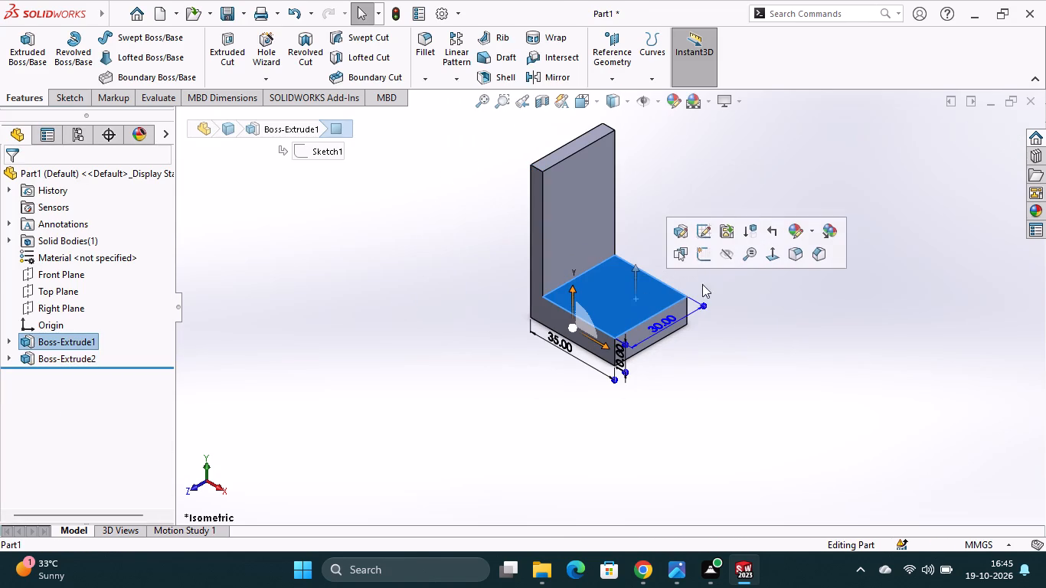
pyautogui.click(708, 255)
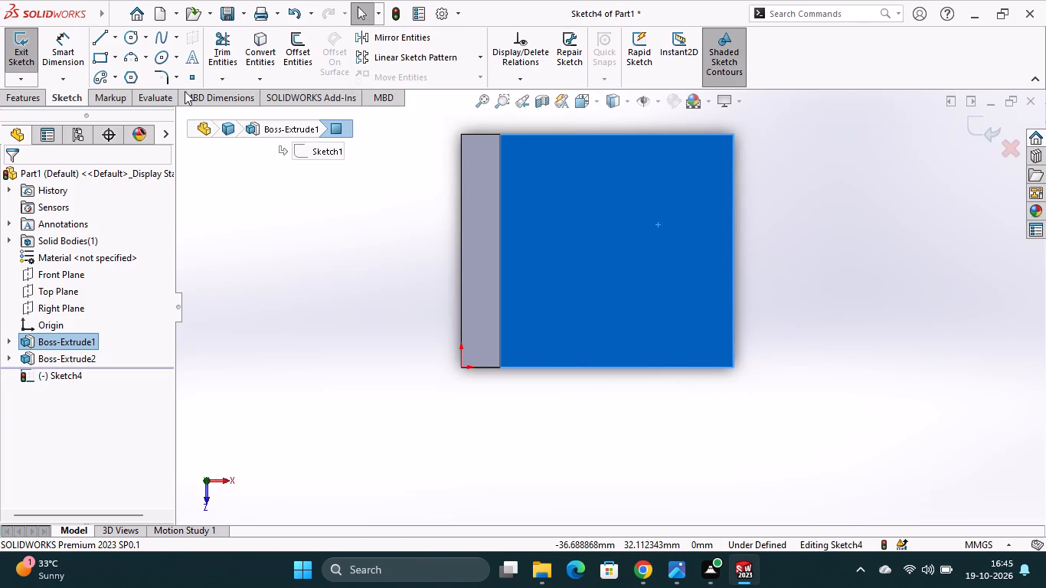
pyautogui.click(133, 37)
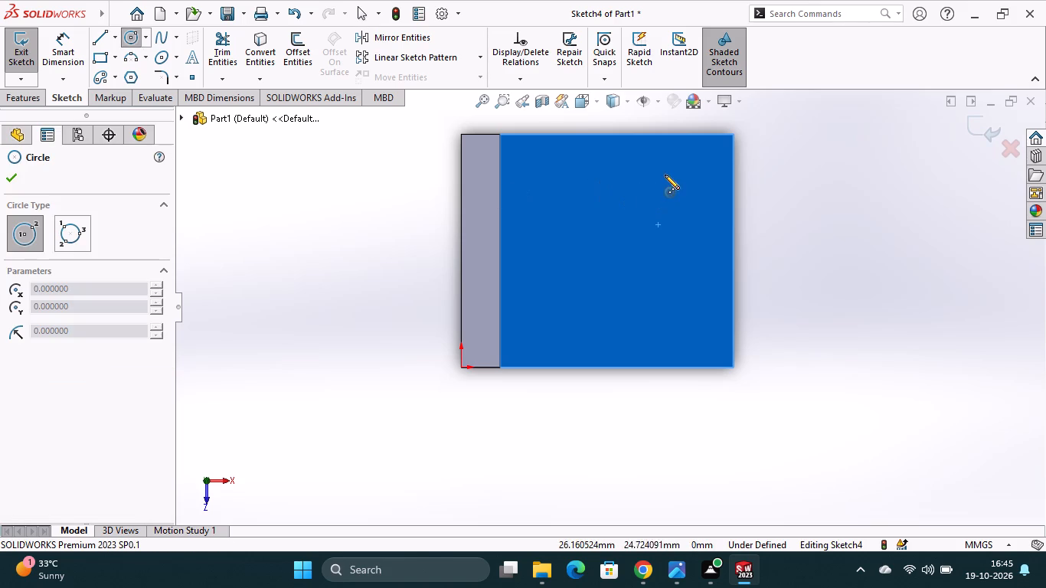
pyautogui.click(665, 173)
pyautogui.click(668, 207)
pyautogui.click(665, 297)
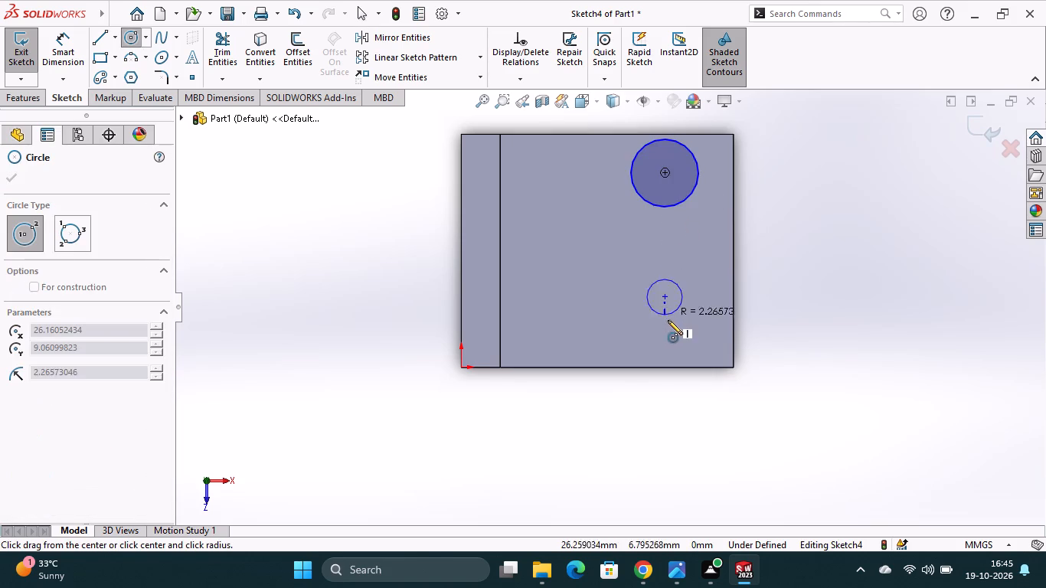
pyautogui.click(682, 330)
pyautogui.press('Escape')
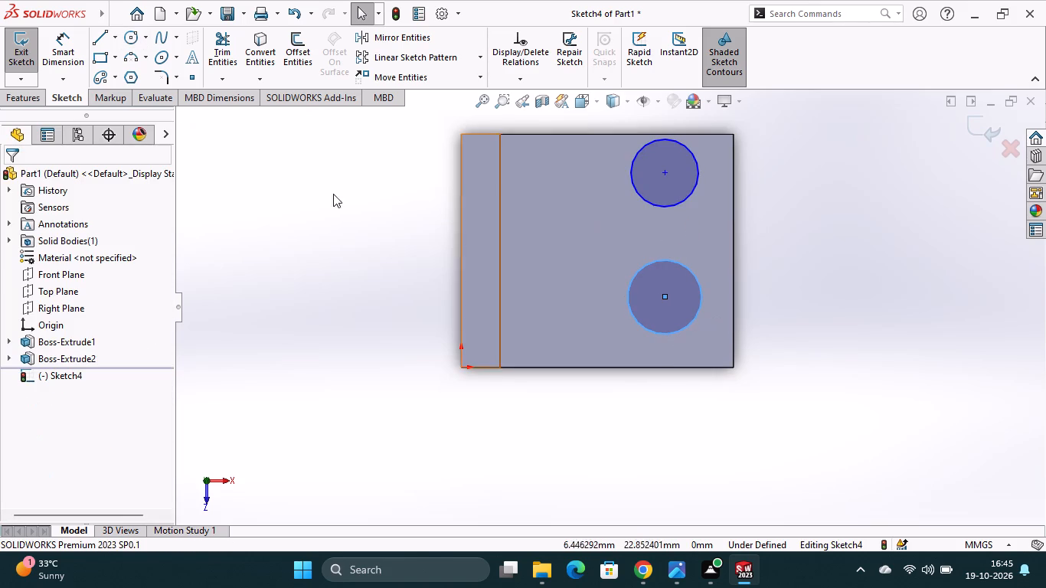
# Dimension the front circle's centre 8 mm from the block's end edge opposite the upright plate.
pyautogui.click(60, 50)
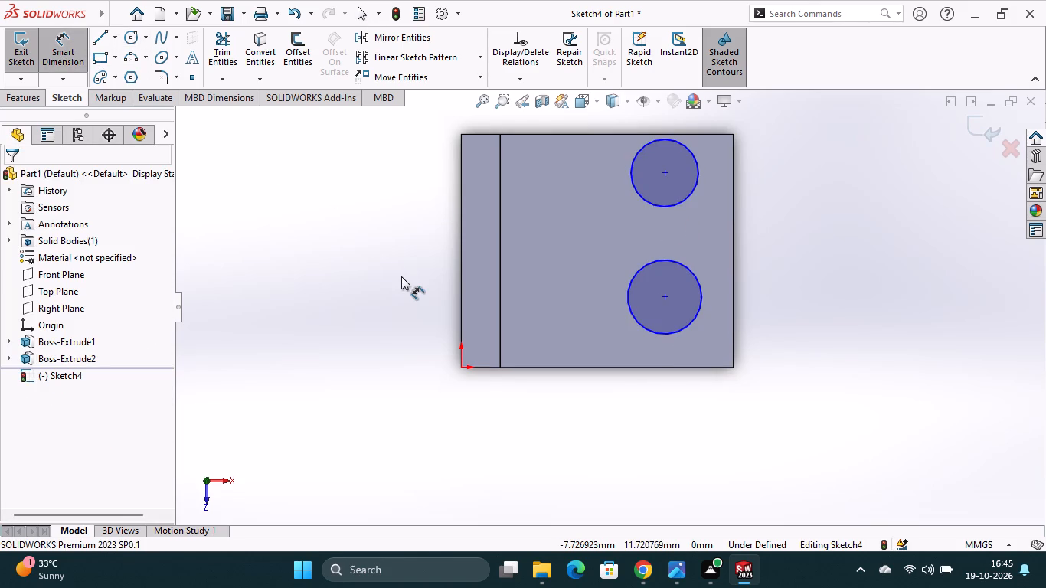
pyautogui.click(734, 304)
pyautogui.keyDown('ctrl'); pyautogui.click(664, 298); pyautogui.keyUp('ctrl')
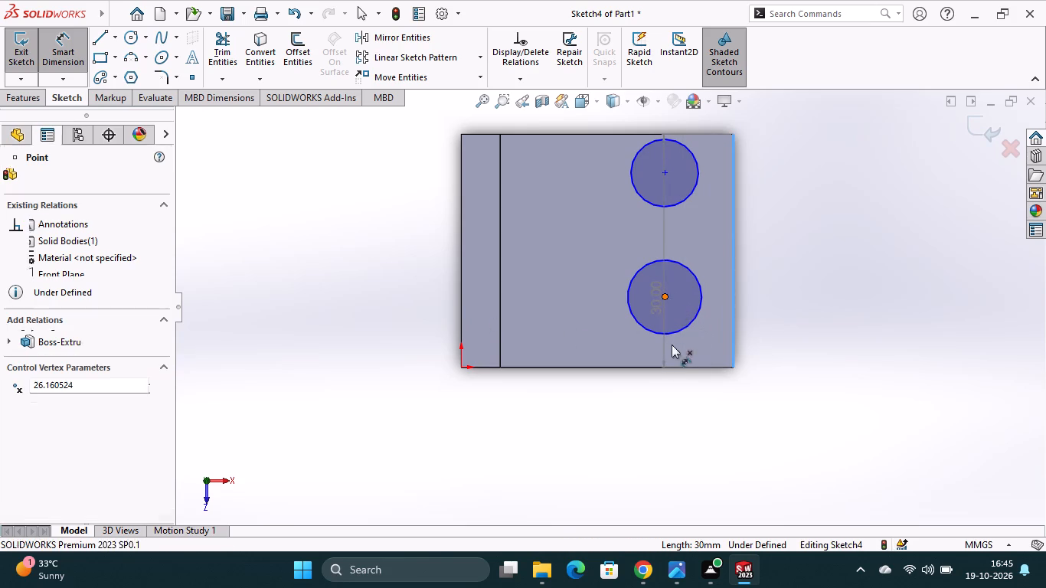
pyautogui.click(691, 393)
pyautogui.press('8')
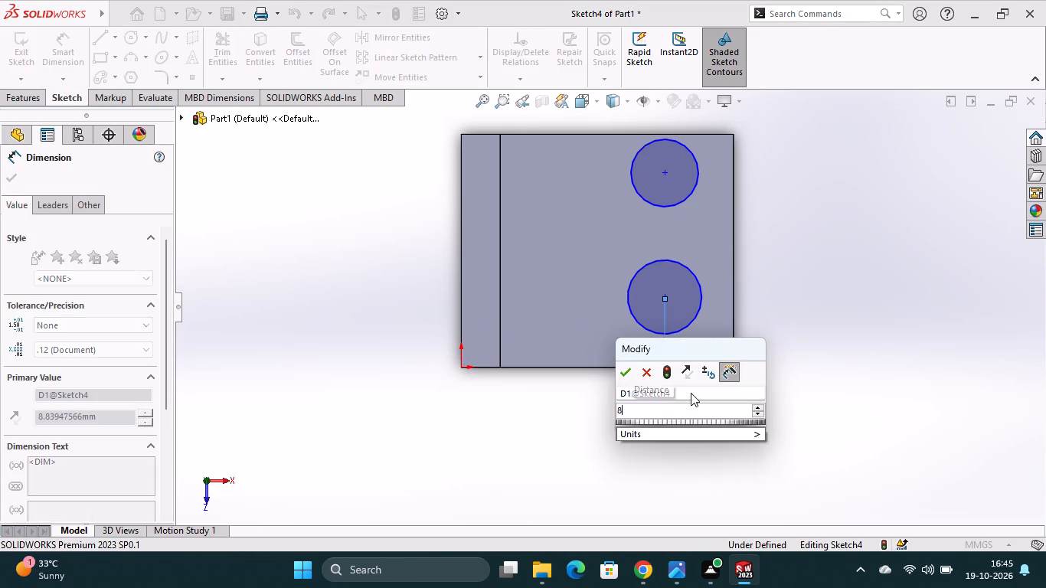
pyautogui.press('Return')
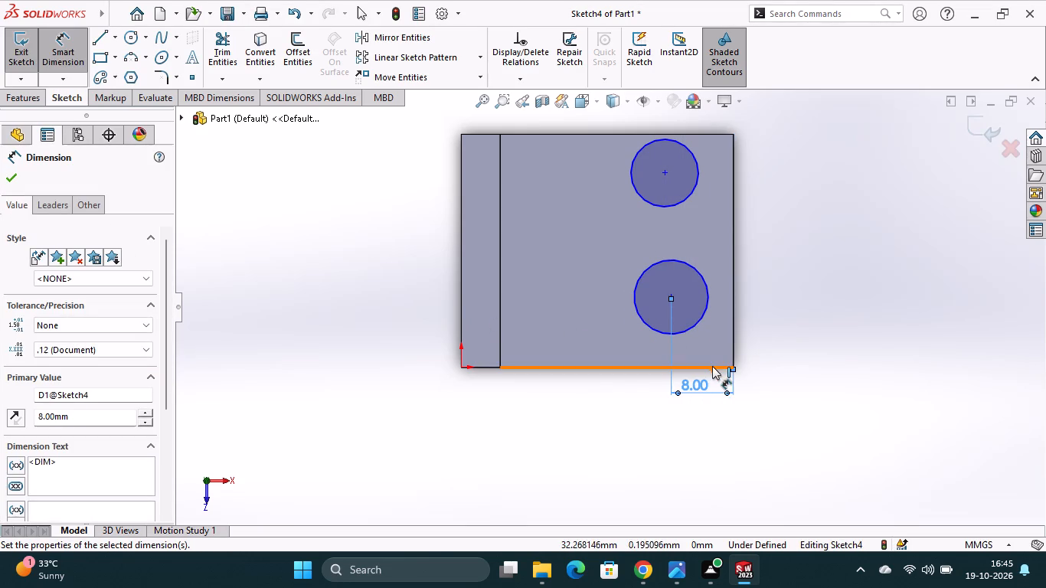
# Dimension the front circle's centre 7 mm from the block's front edge.
pyautogui.click(712, 365)
pyautogui.click(672, 296)
pyautogui.click(767, 327)
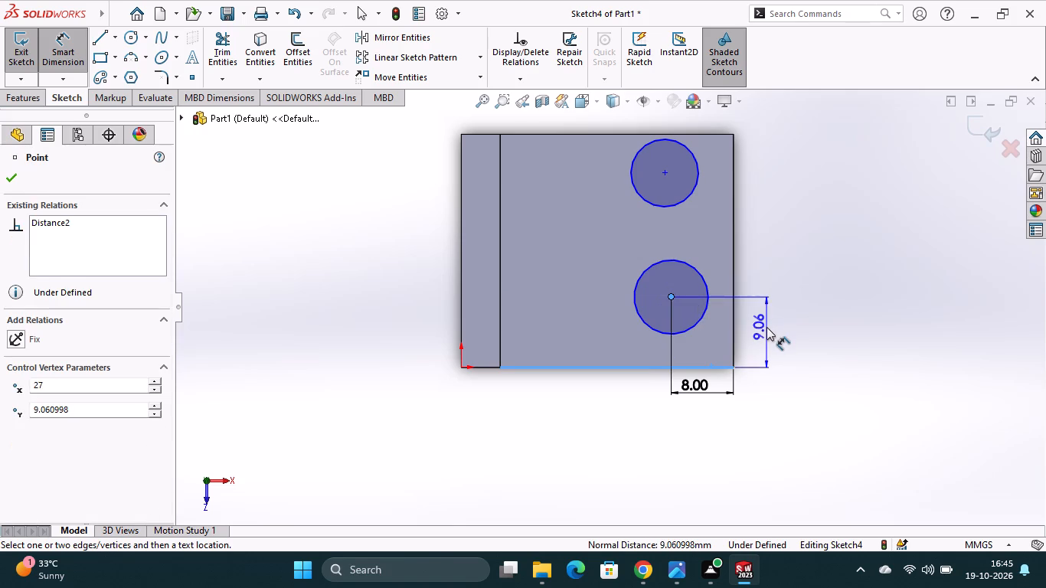
pyautogui.press('7')
pyautogui.press('Return')
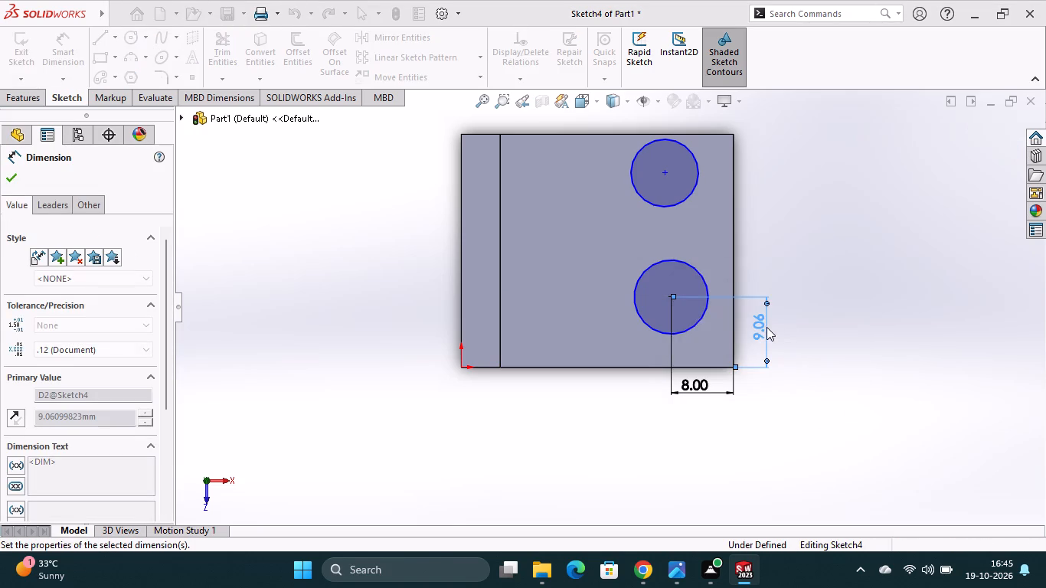
pyautogui.press('Escape')
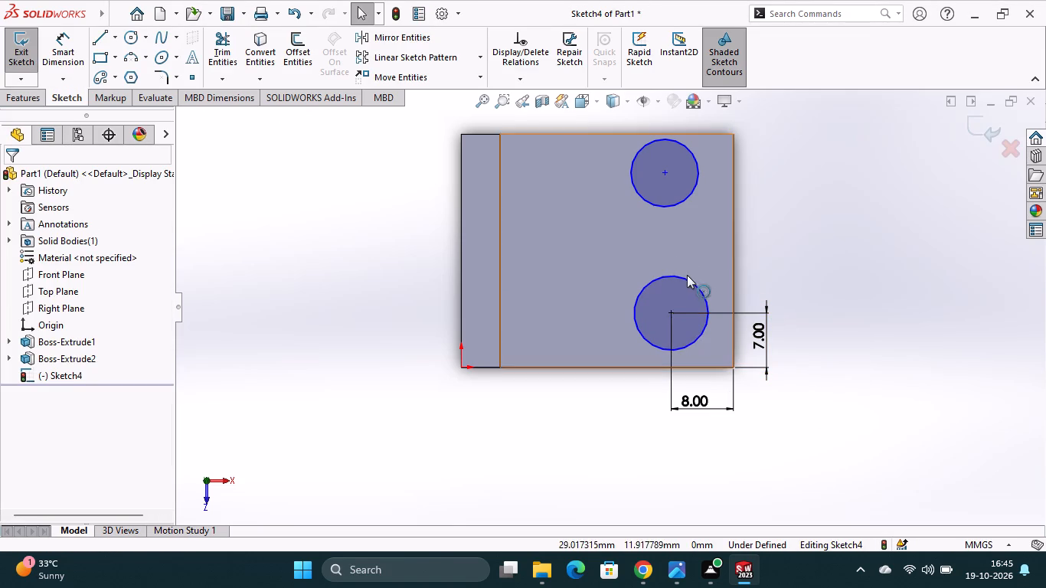
# Add an Equal relation between the two circles on the top face.
pyautogui.keyDown('ctrl'); pyautogui.click(682, 278); pyautogui.keyUp('ctrl')
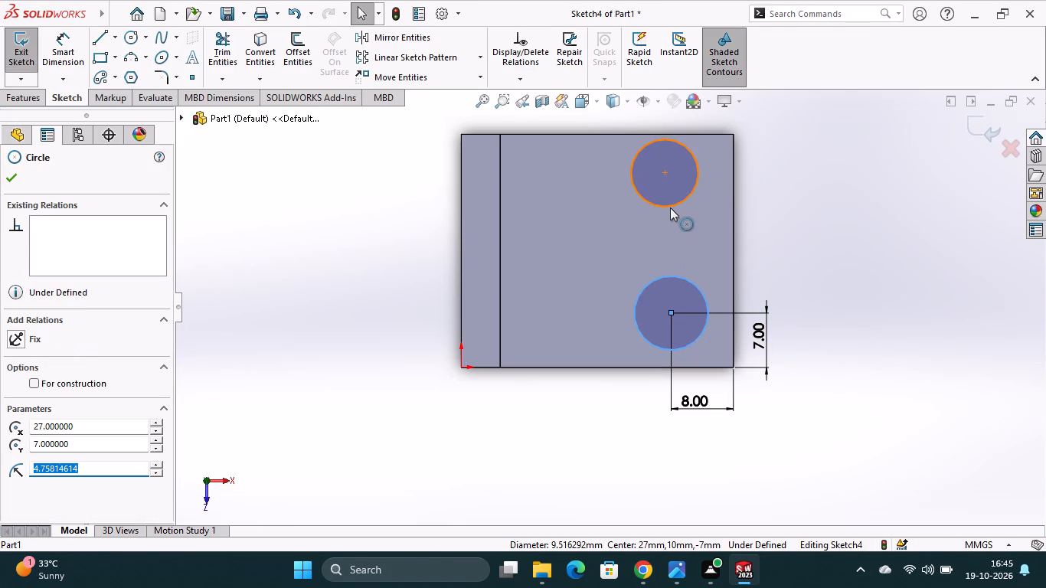
pyautogui.keyDown('ctrl'); pyautogui.click(671, 205); pyautogui.keyUp('ctrl')
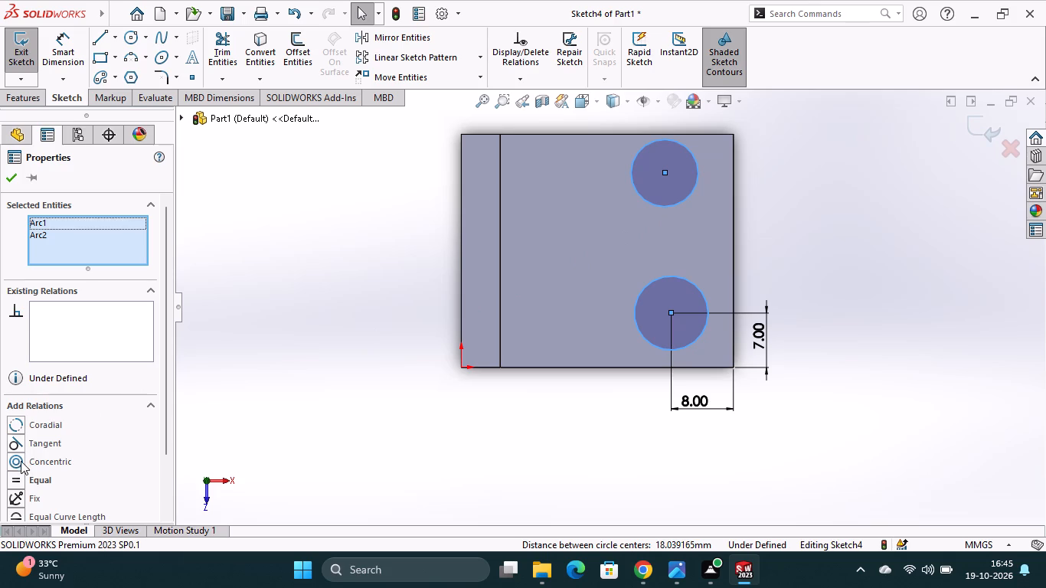
pyautogui.click(18, 480)
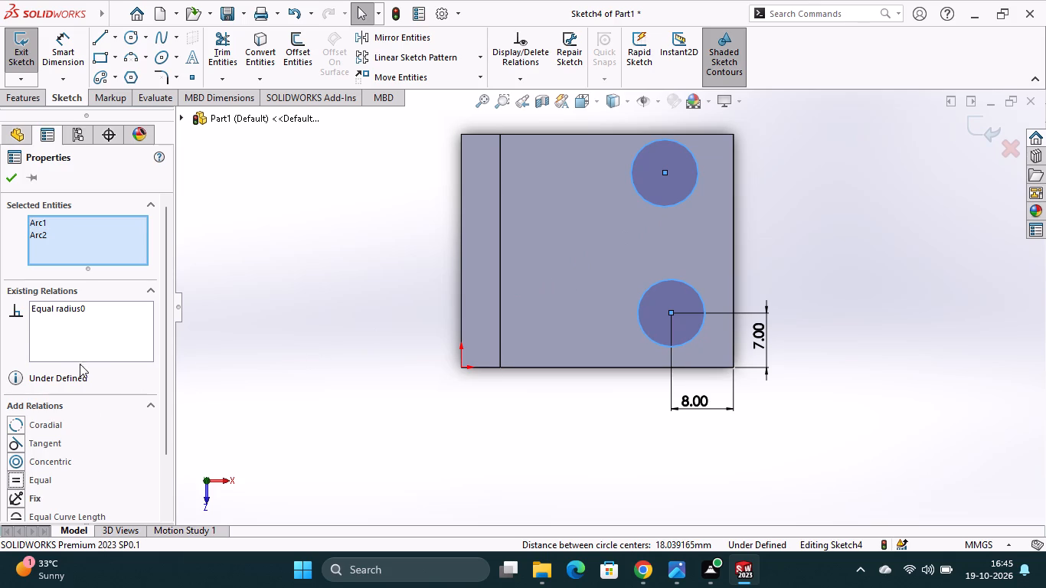
# Add a Vertical relation between the centre points of the two circles on the base.
pyautogui.click(13, 175)
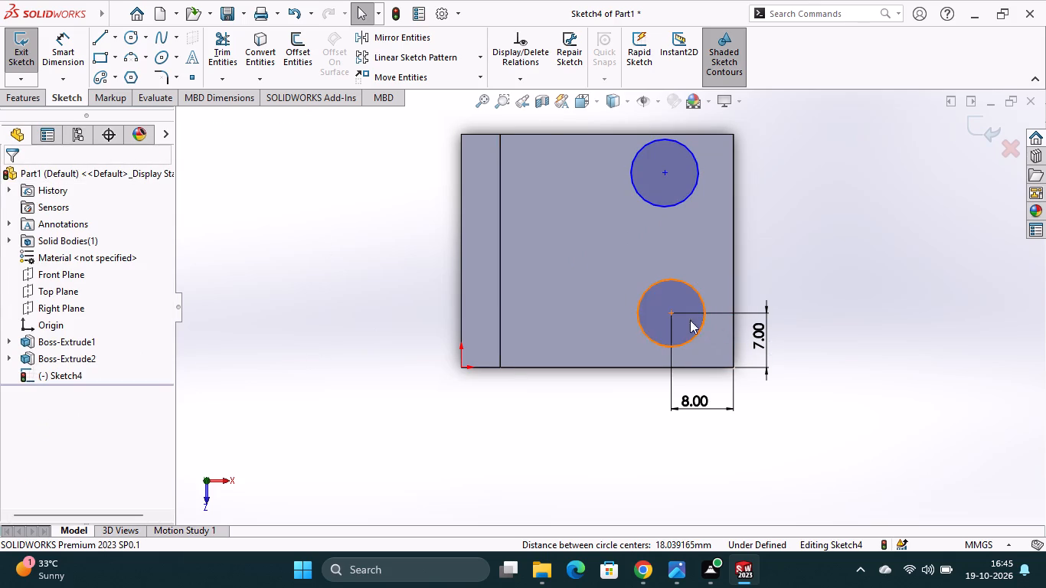
pyautogui.keyDown('ctrl'); pyautogui.click(672, 312); pyautogui.keyUp('ctrl')
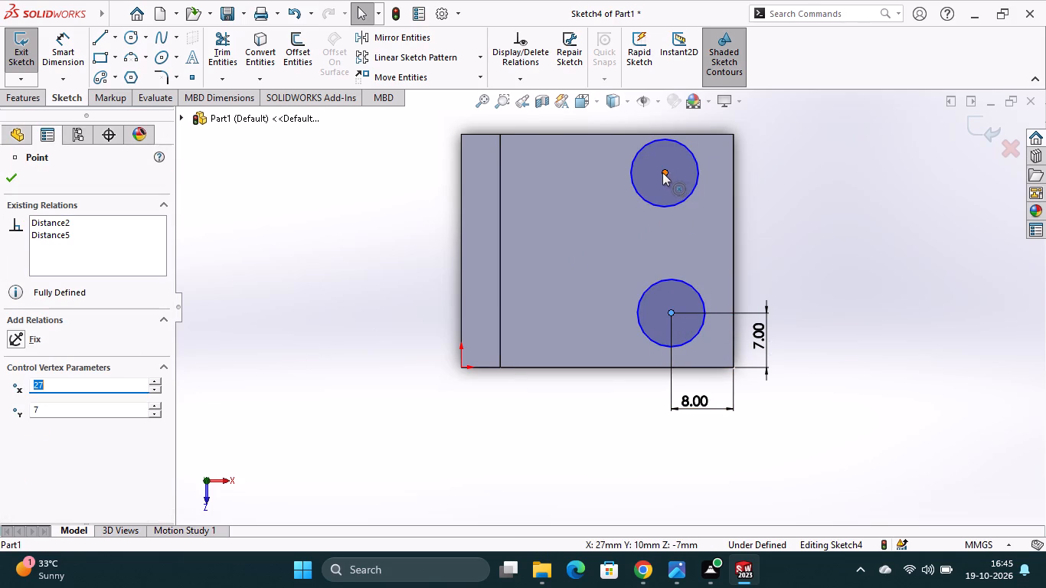
pyautogui.keyDown('ctrl'); pyautogui.click(666, 172); pyautogui.keyUp('ctrl')
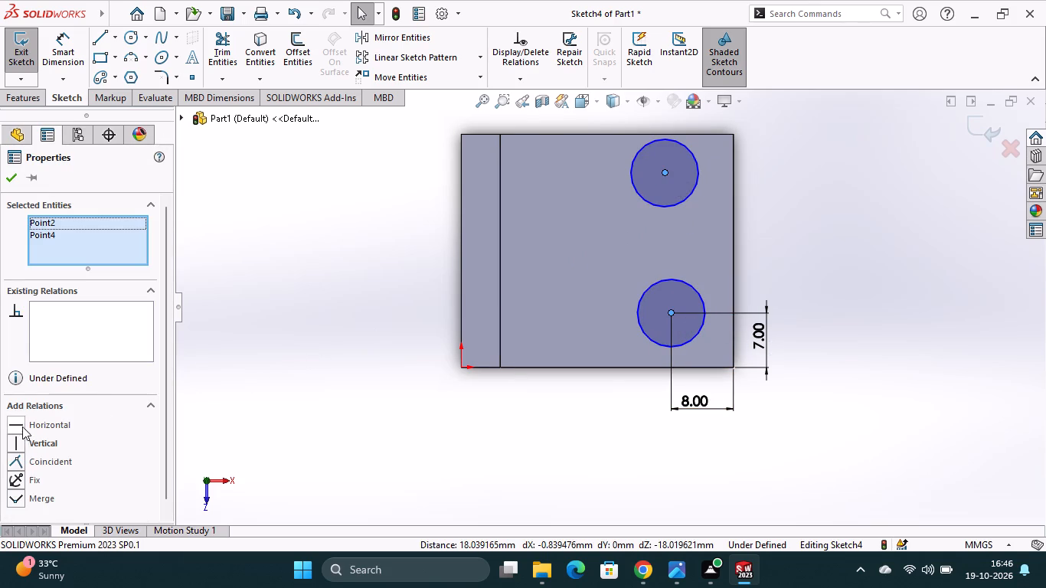
pyautogui.click(19, 440)
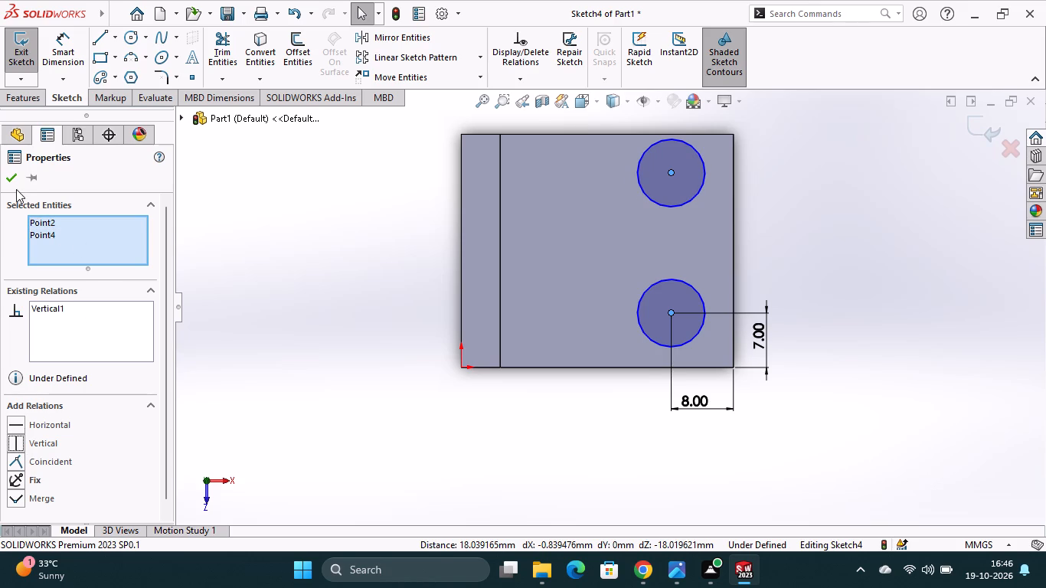
pyautogui.click(13, 182)
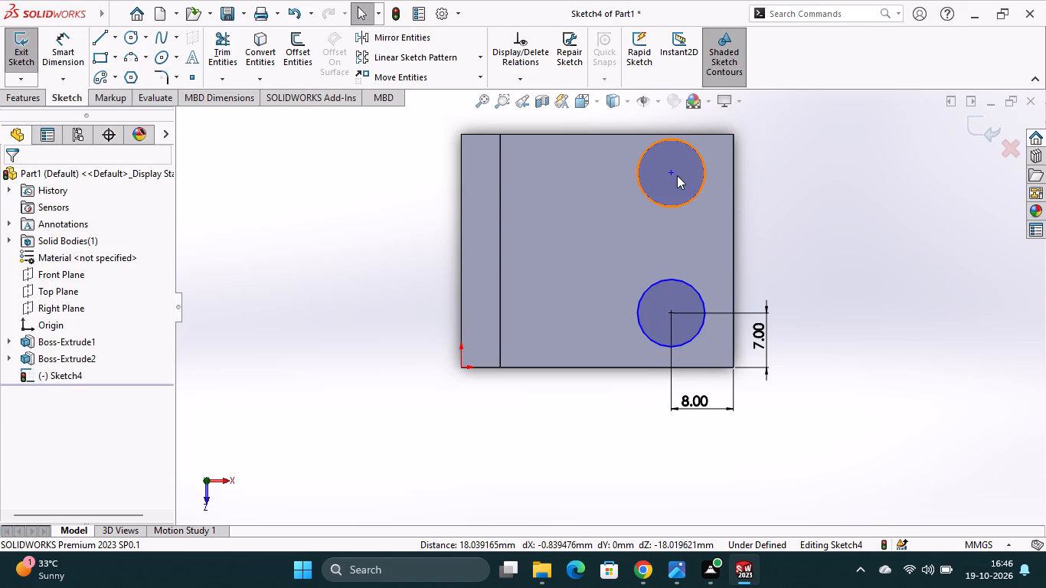
# Dimension the rear circle's centre 7 mm from the base block's back edge.
pyautogui.click(67, 47)
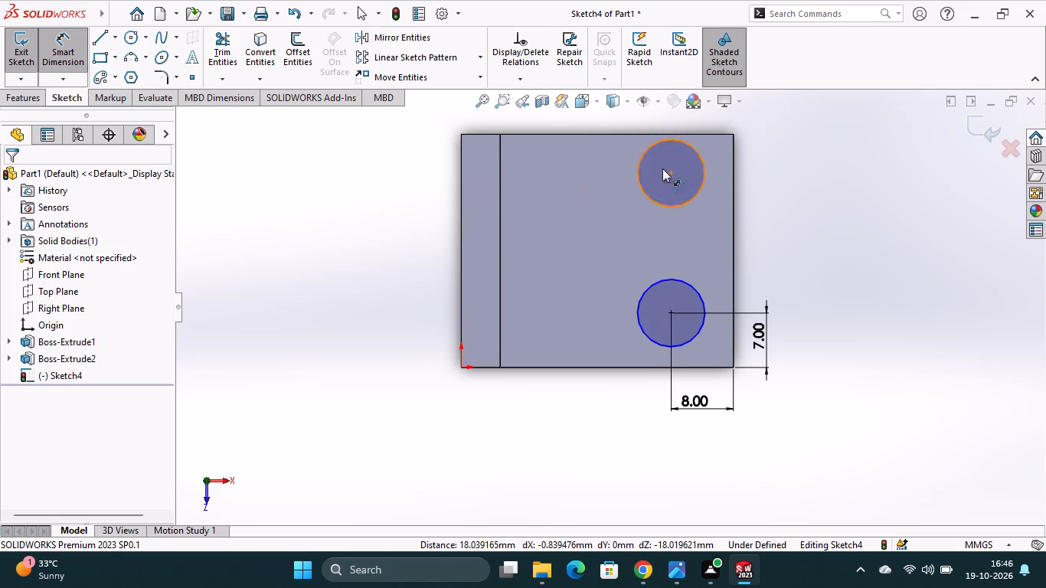
pyautogui.click(720, 134)
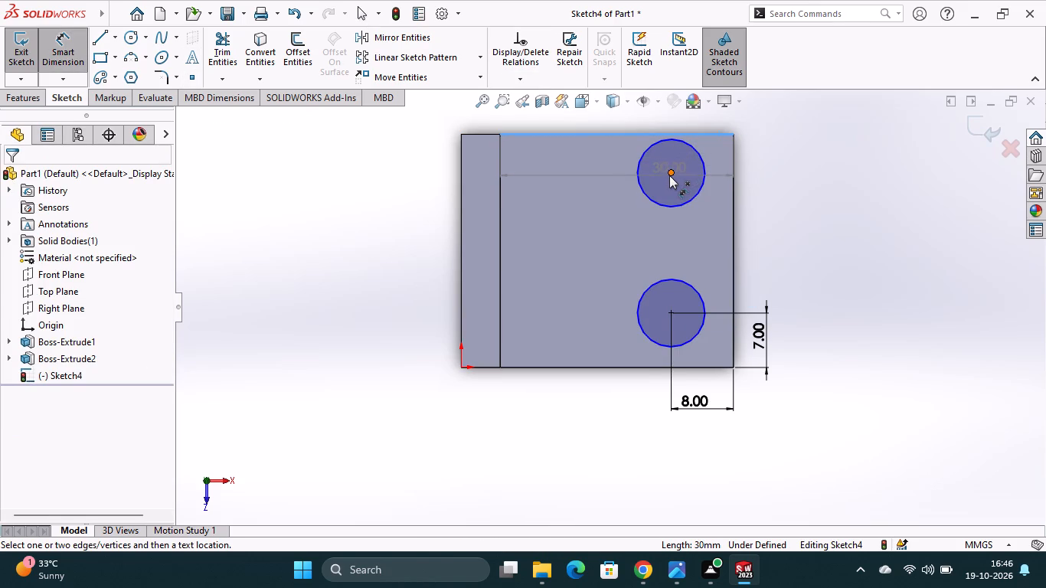
pyautogui.keyDown('ctrl'); pyautogui.click(669, 172); pyautogui.keyUp('ctrl')
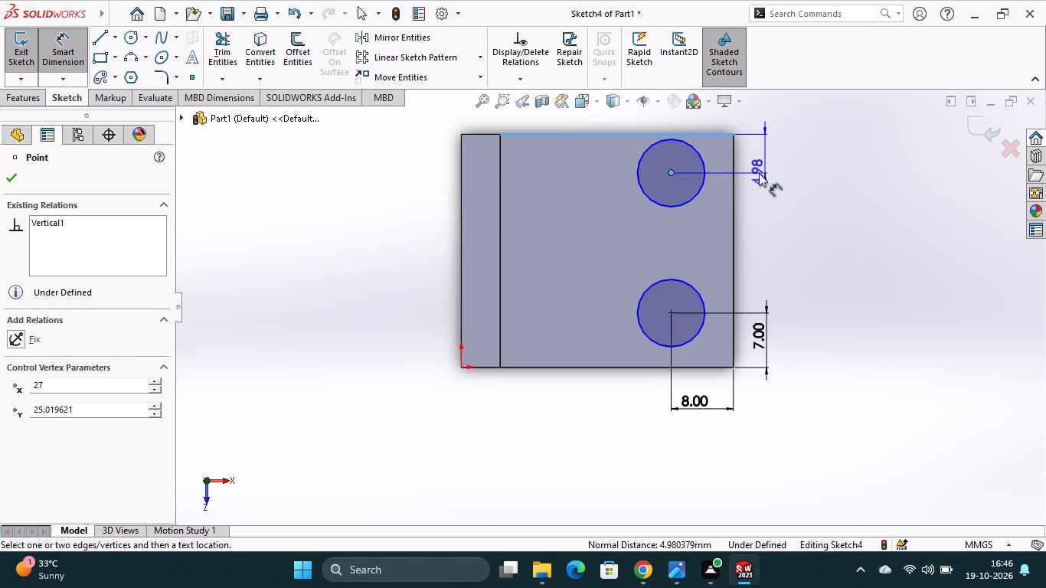
pyautogui.click(757, 175)
pyautogui.press('7')
pyautogui.press('Return')
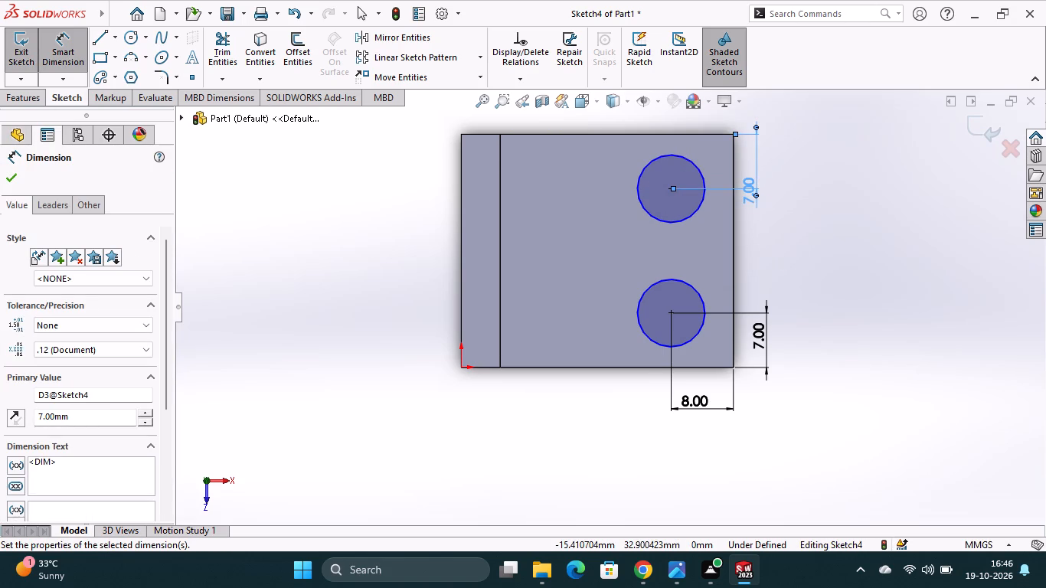
# Dimension the front circle's diameter as 10 mm.
pyautogui.click(641, 294)
pyautogui.click(623, 284)
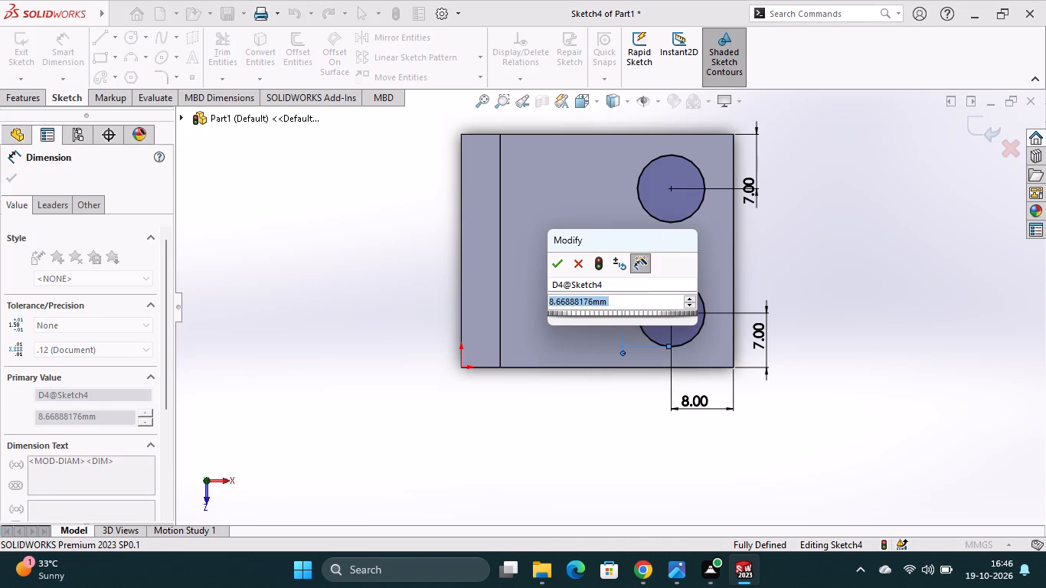
pyautogui.press('6')
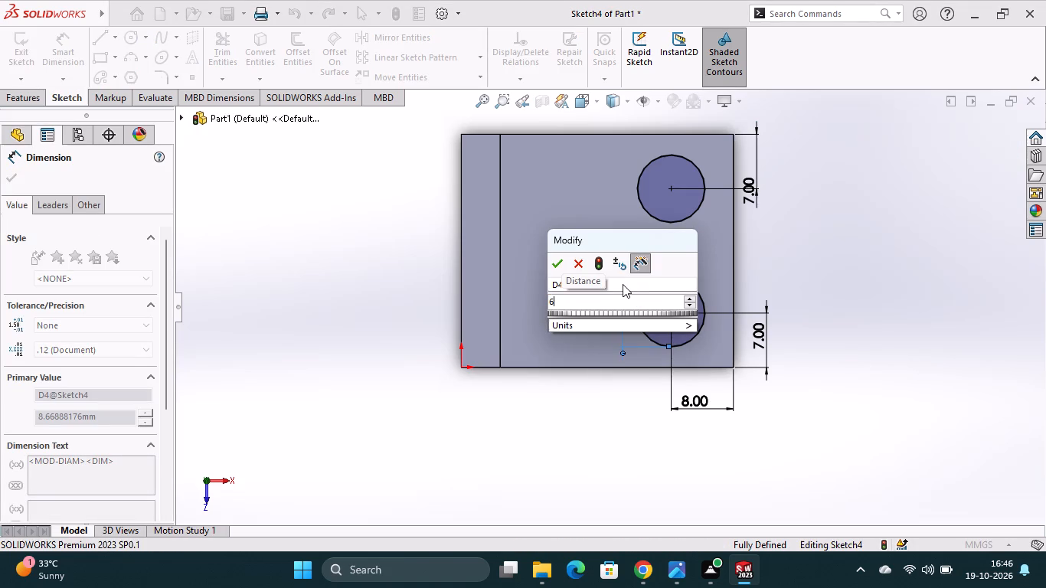
pyautogui.press('BackSpace')
pyautogui.write('10')
pyautogui.press('Return')
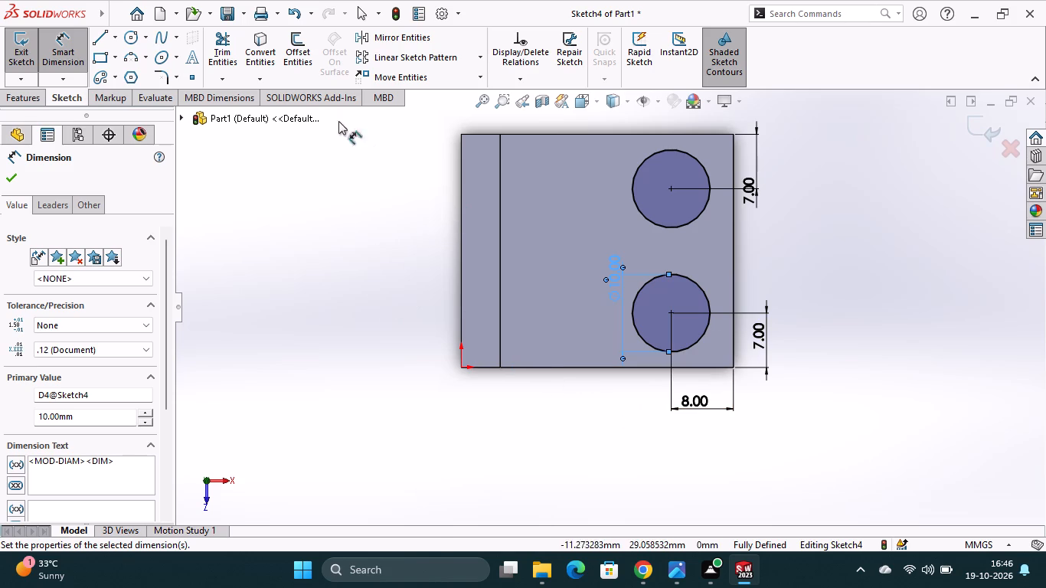
# Cut-extrude the two circles through the base with a Blind depth of 30 mm.
pyautogui.click(16, 100)
pyautogui.click(228, 73)
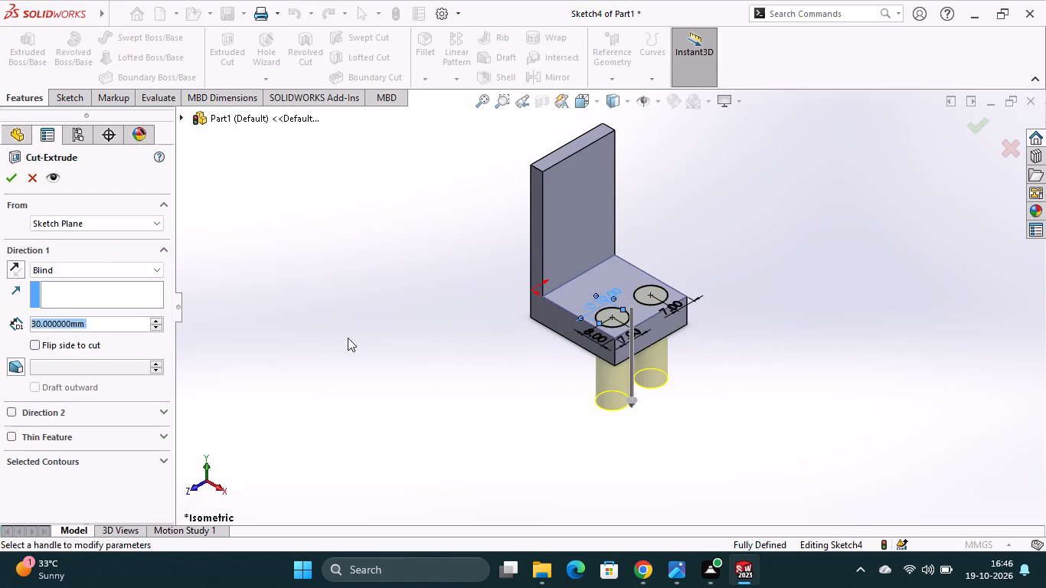
pyautogui.click(9, 176)
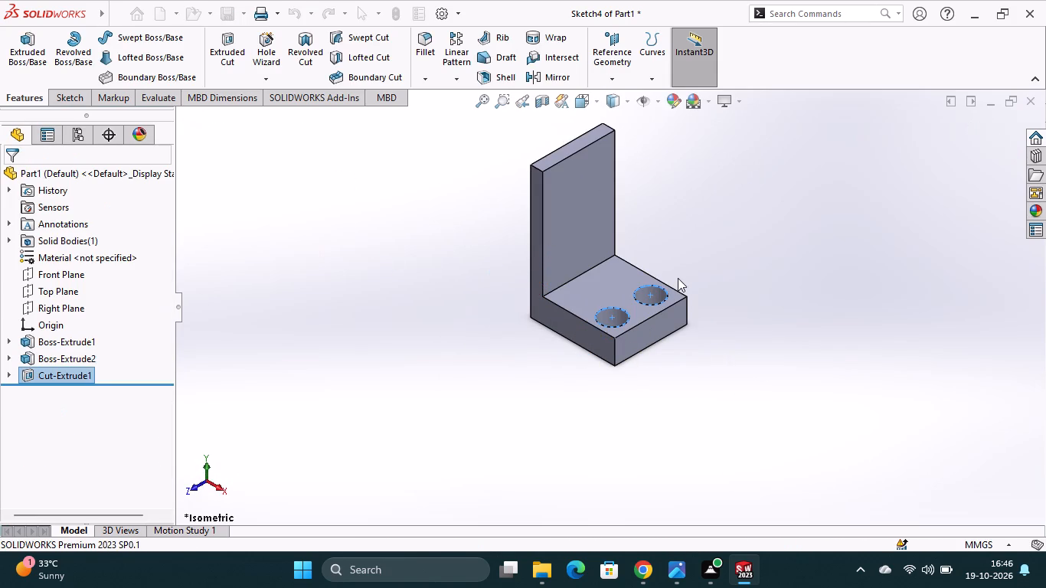
# Open a new sketch on the part's L-shaped front face.
pyautogui.click(535, 218)
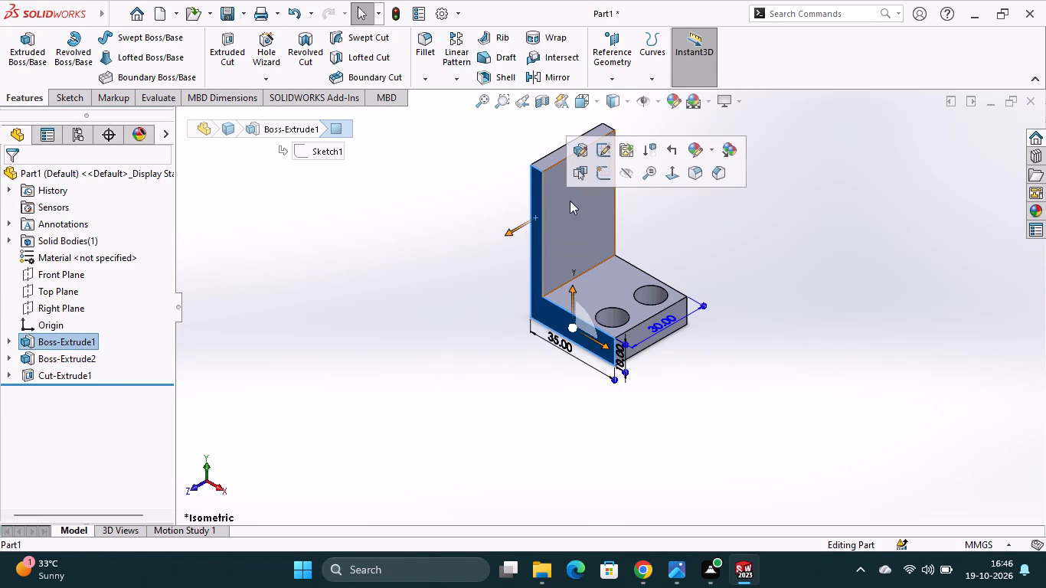
pyautogui.click(601, 175)
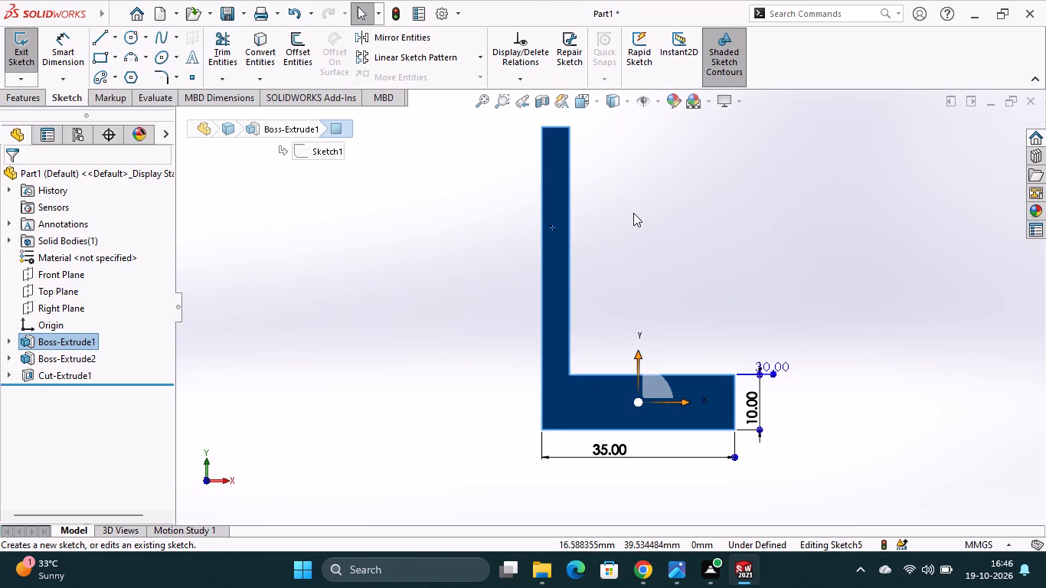
pyautogui.scroll(2, 633, 213)
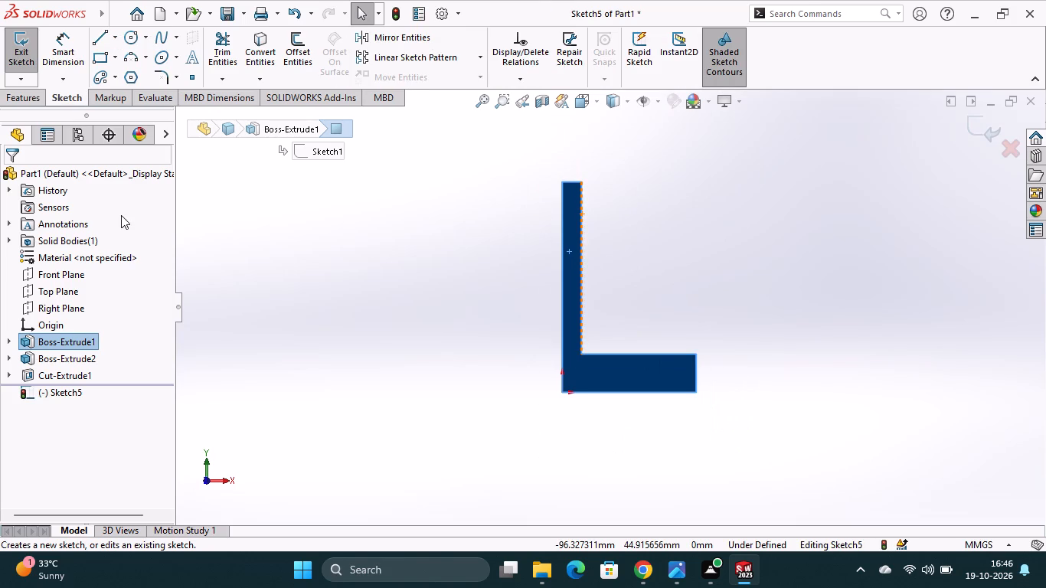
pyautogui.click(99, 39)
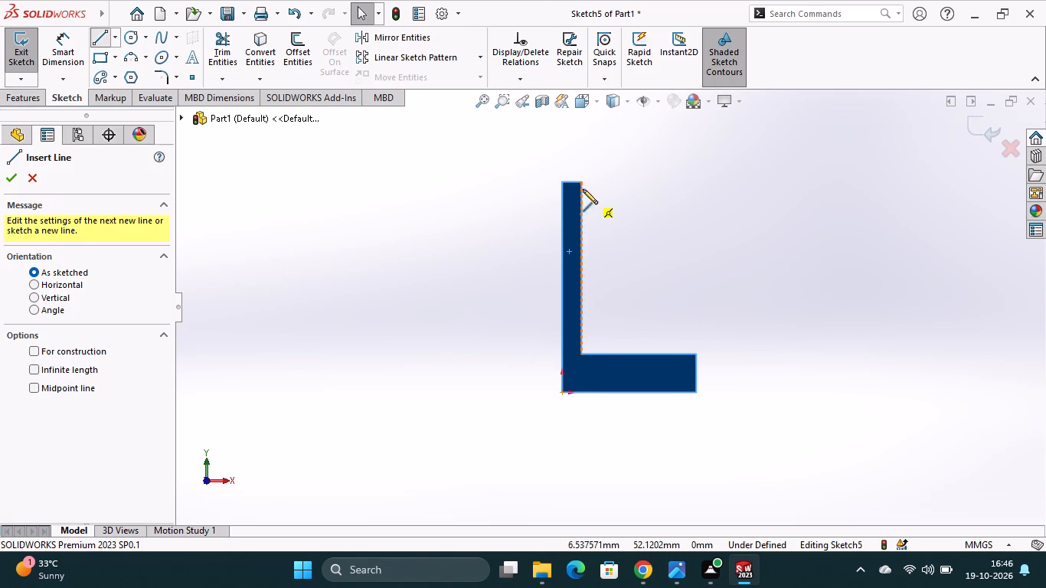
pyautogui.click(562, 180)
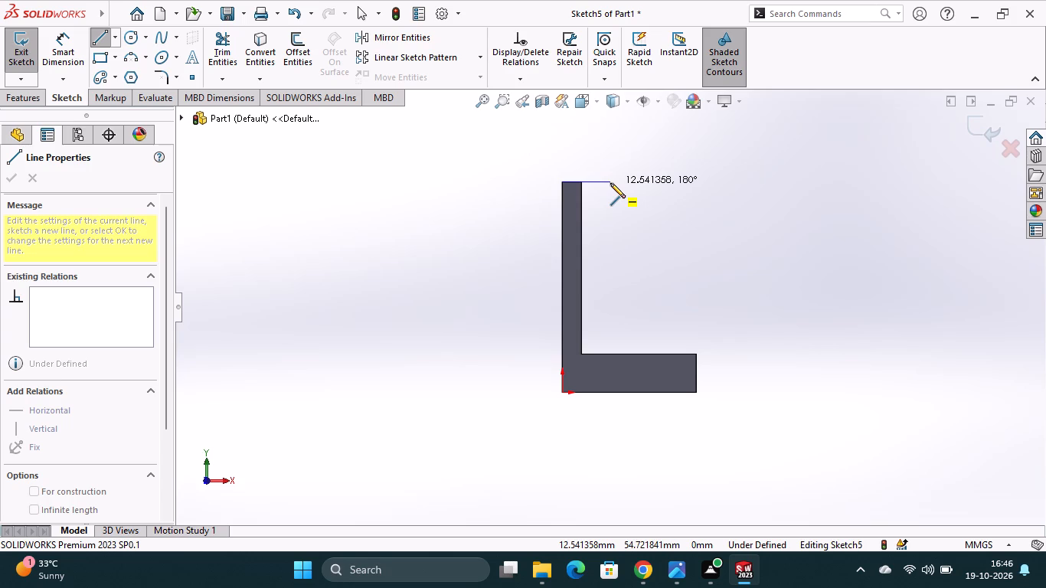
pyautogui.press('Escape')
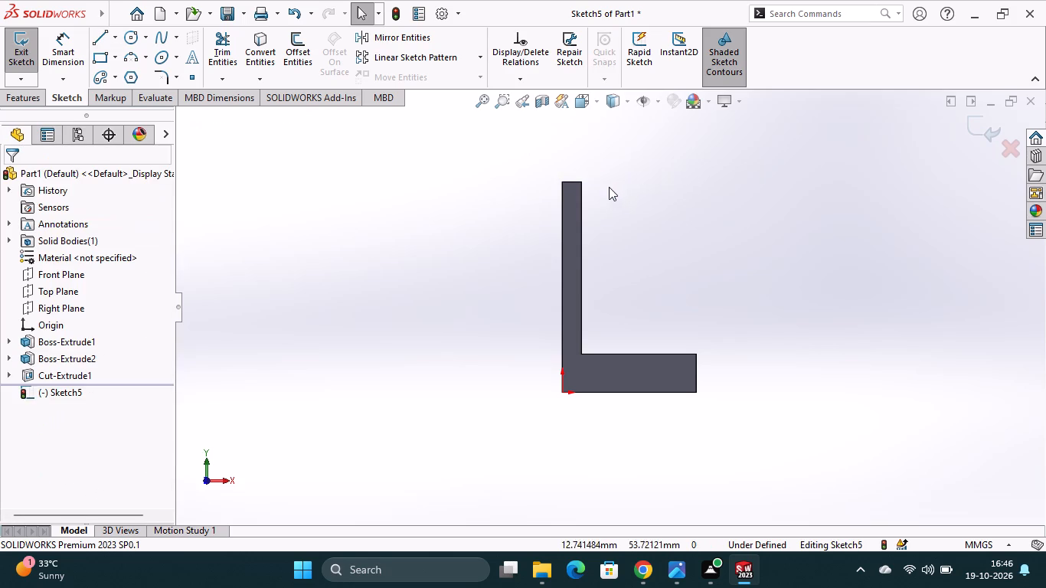
# Sketch a closed rectangle of lines about 10.5 mm wide and 26 mm tall, rising from the upright plate's outer top corner.
pyautogui.click(102, 42)
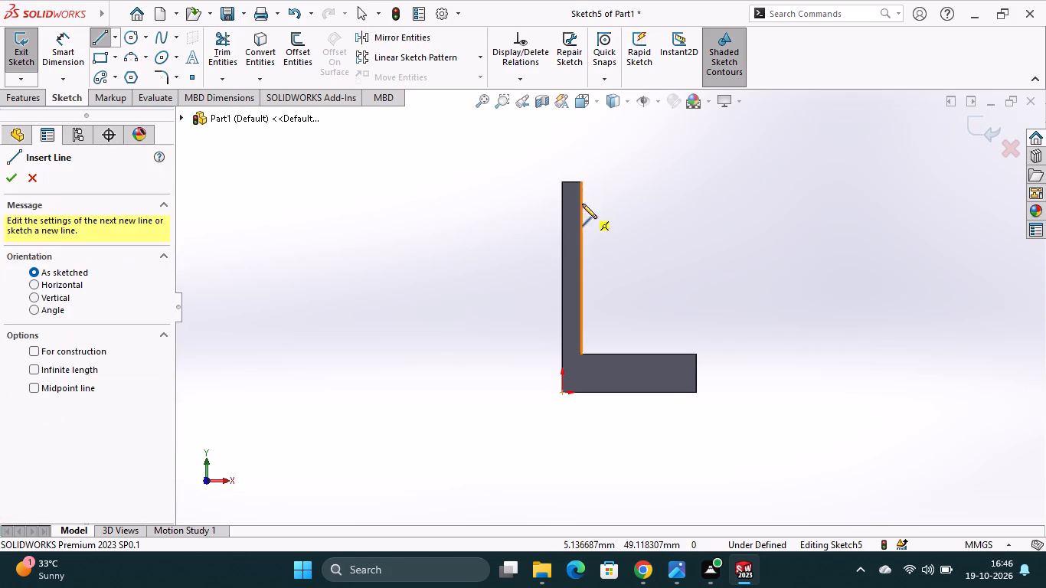
pyautogui.click(562, 180)
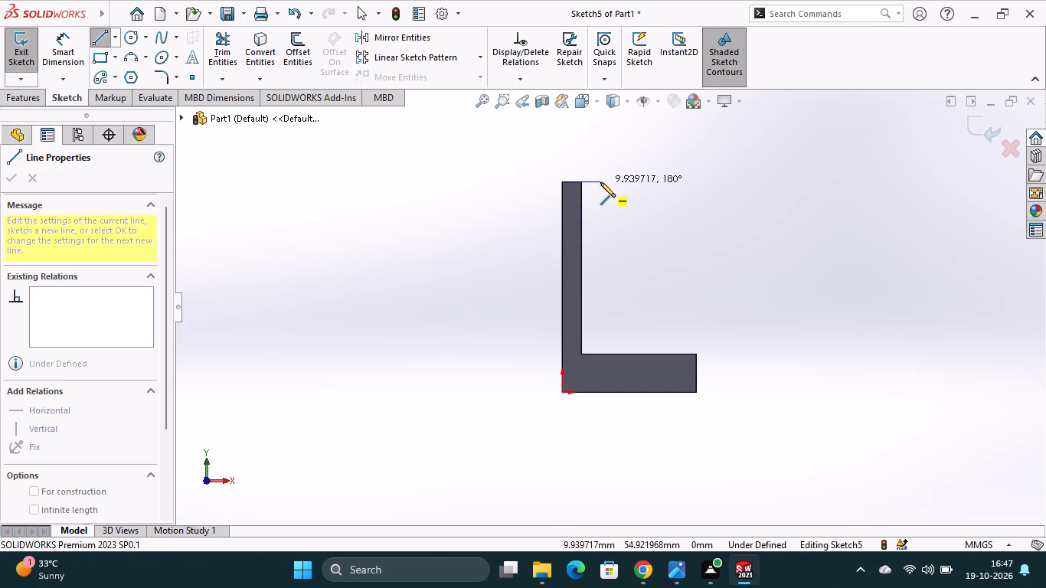
pyautogui.click(603, 182)
pyautogui.scroll(3, 609, 179)
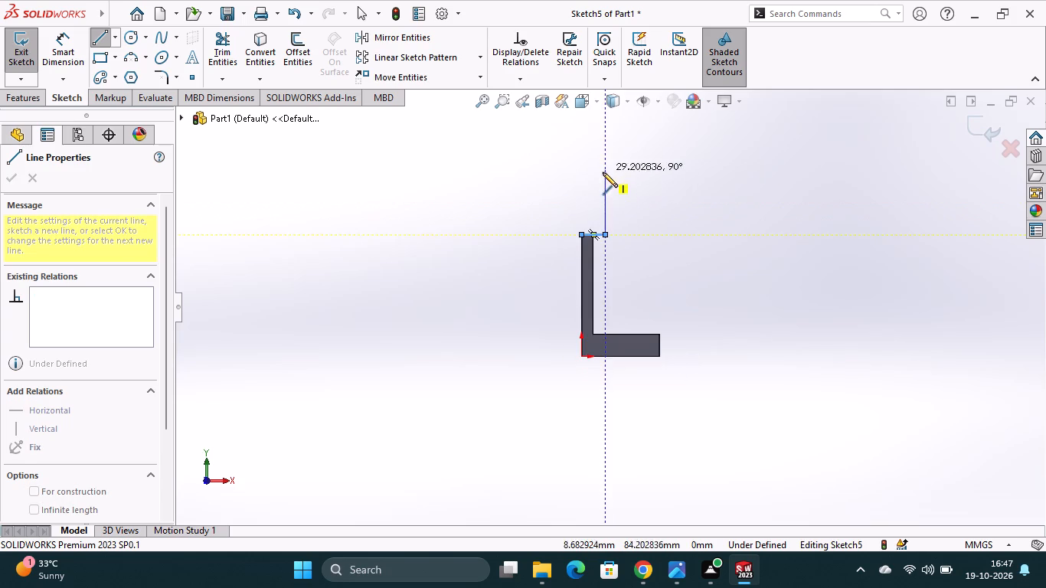
pyautogui.click(604, 177)
pyautogui.click(580, 178)
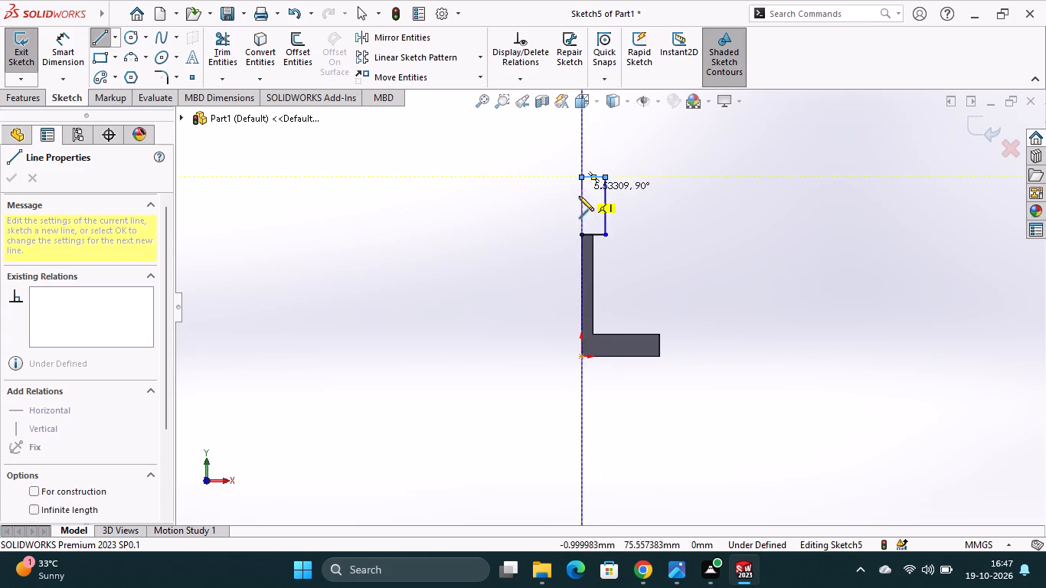
pyautogui.click(580, 235)
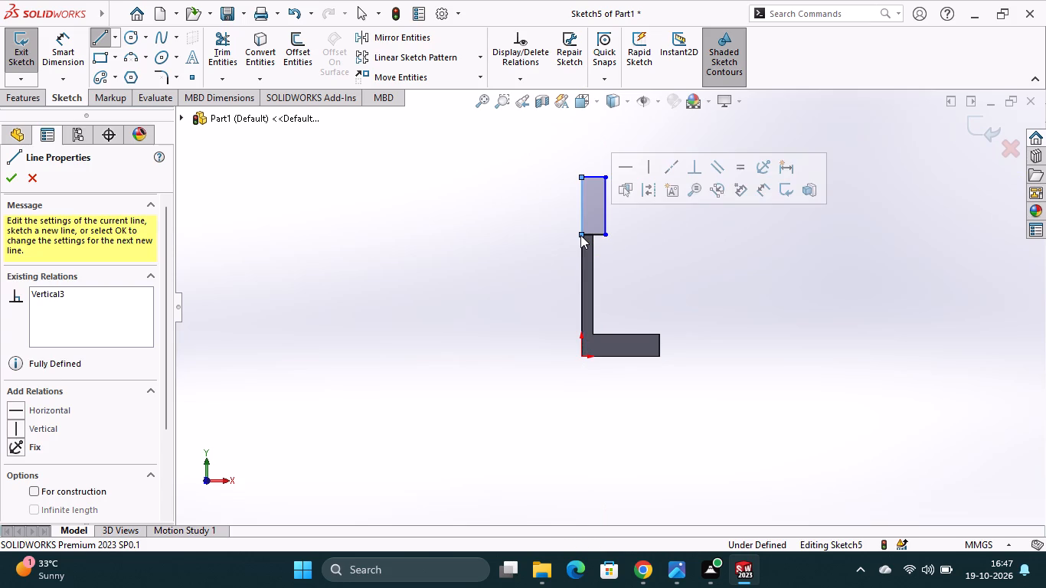
pyautogui.press('Escape')
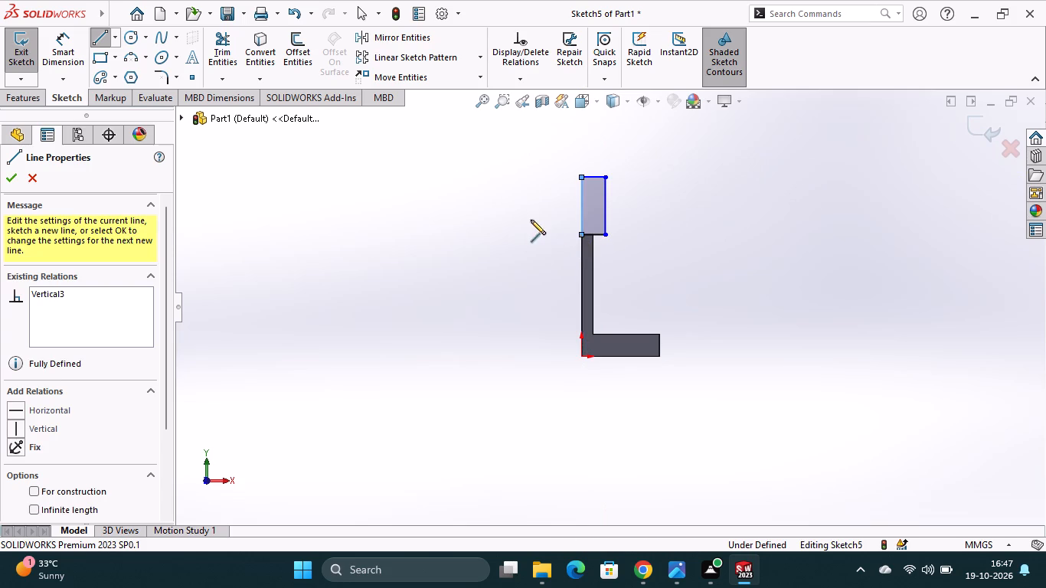
# Dimension the rectangle's bottom line as 13 mm wide.
pyautogui.click(64, 47)
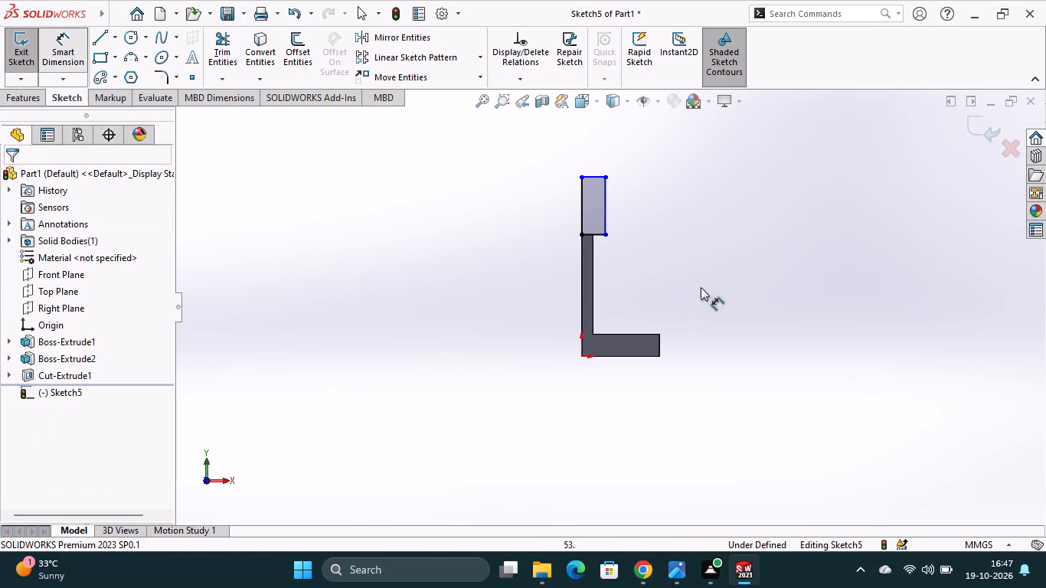
pyautogui.click(599, 234)
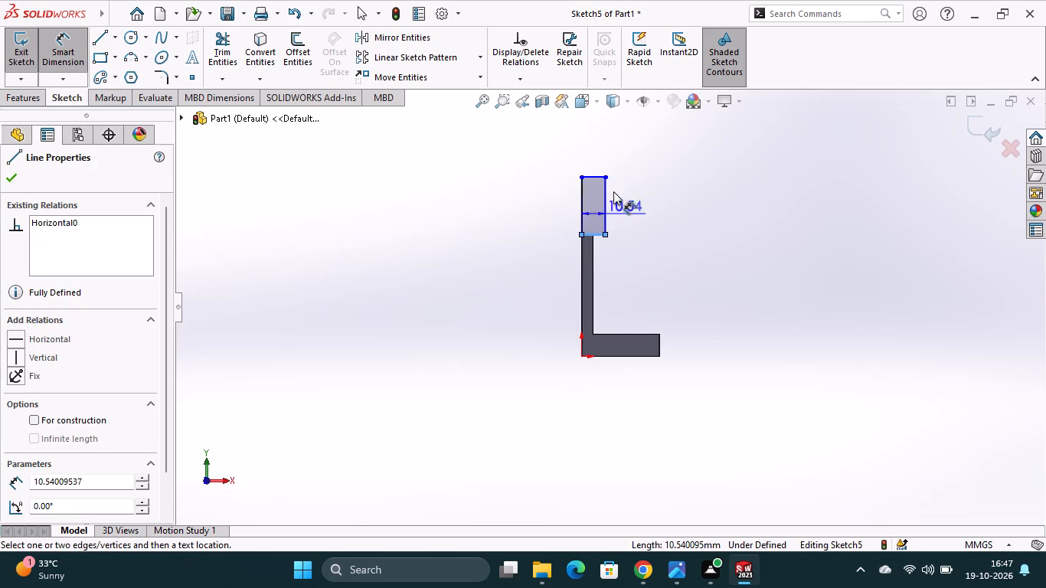
pyautogui.click(605, 156)
pyautogui.write('13')
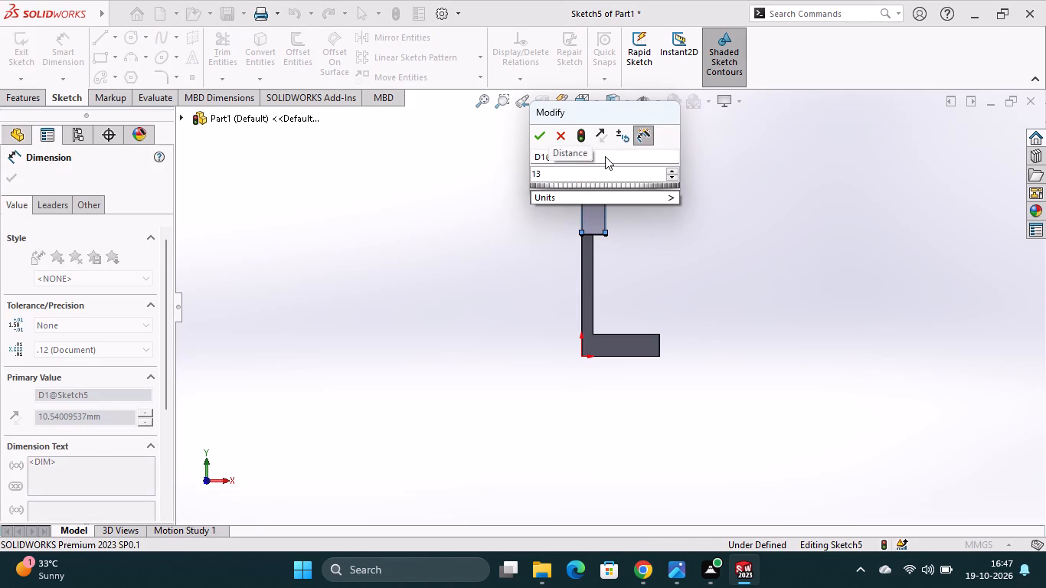
pyautogui.press('Return')
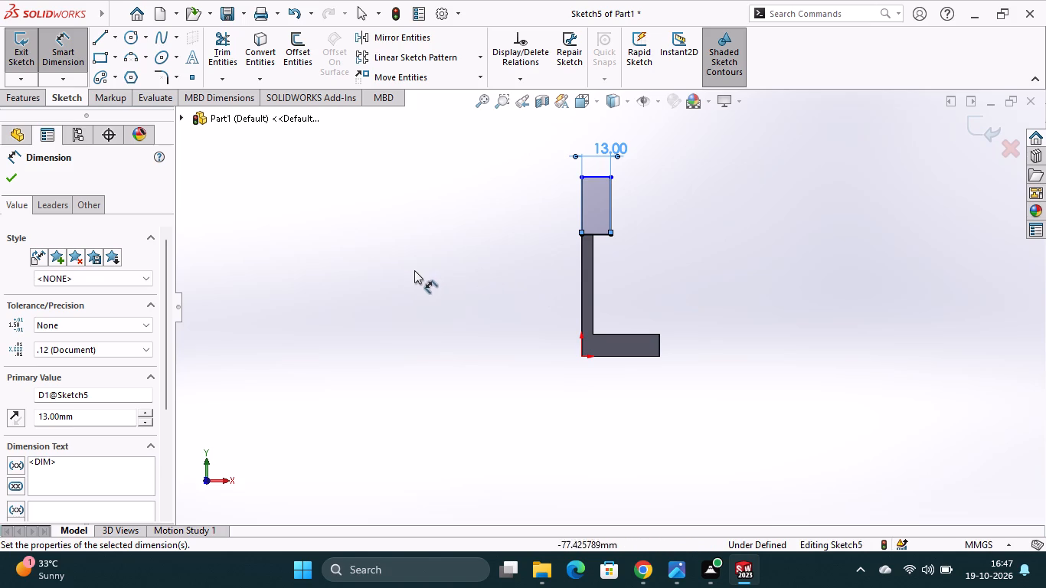
# Dimension the rectangle's vertical line above the plate's outer edge as 20 mm.
pyautogui.click(581, 208)
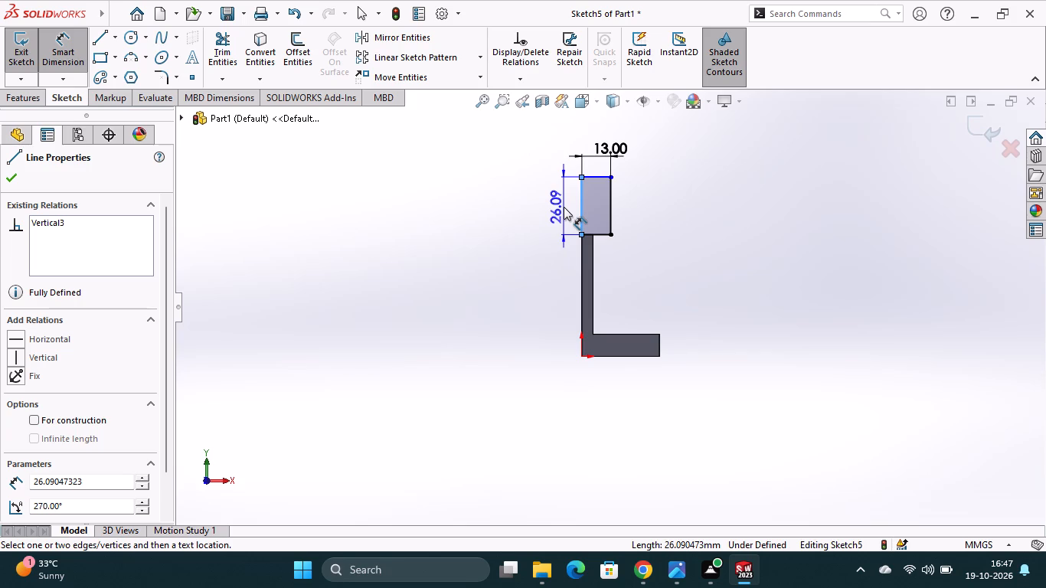
pyautogui.click(564, 207)
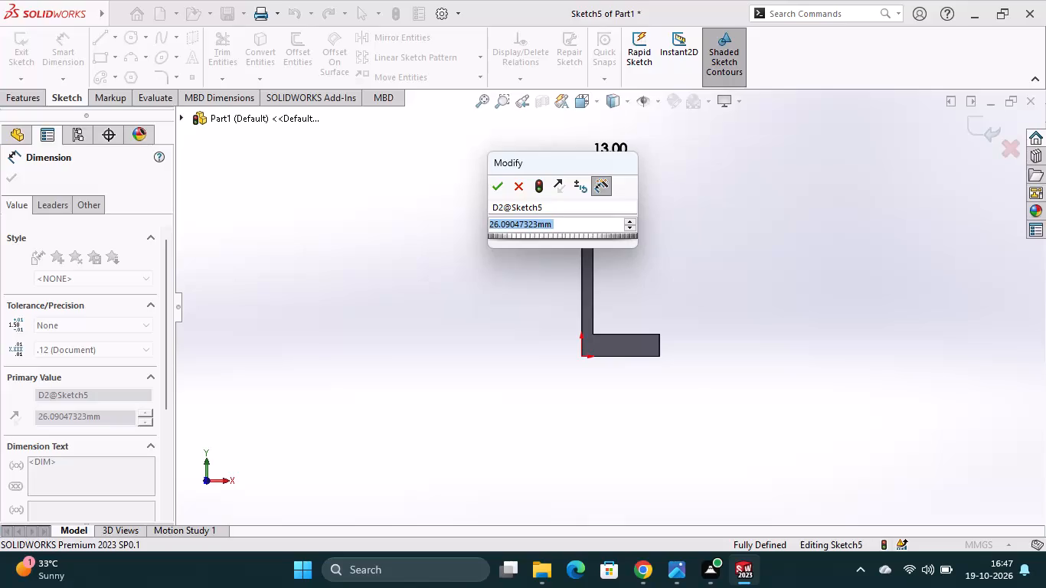
pyautogui.write('20')
pyautogui.press('Return')
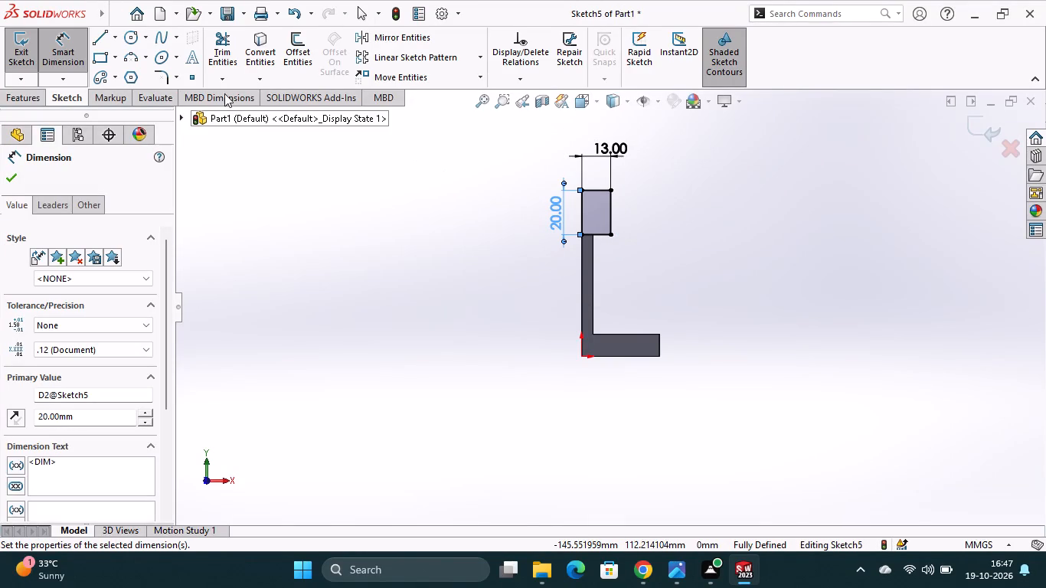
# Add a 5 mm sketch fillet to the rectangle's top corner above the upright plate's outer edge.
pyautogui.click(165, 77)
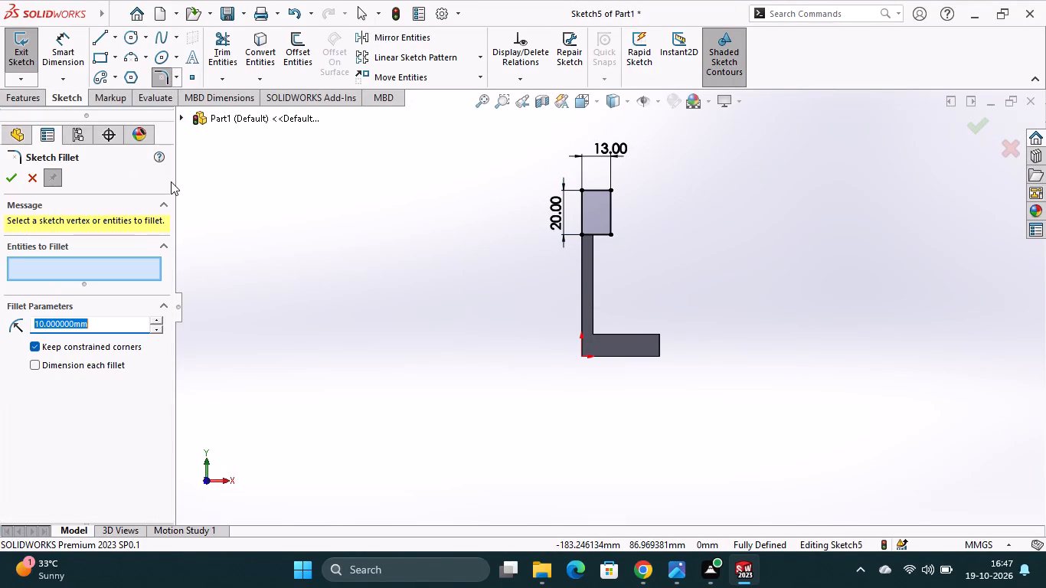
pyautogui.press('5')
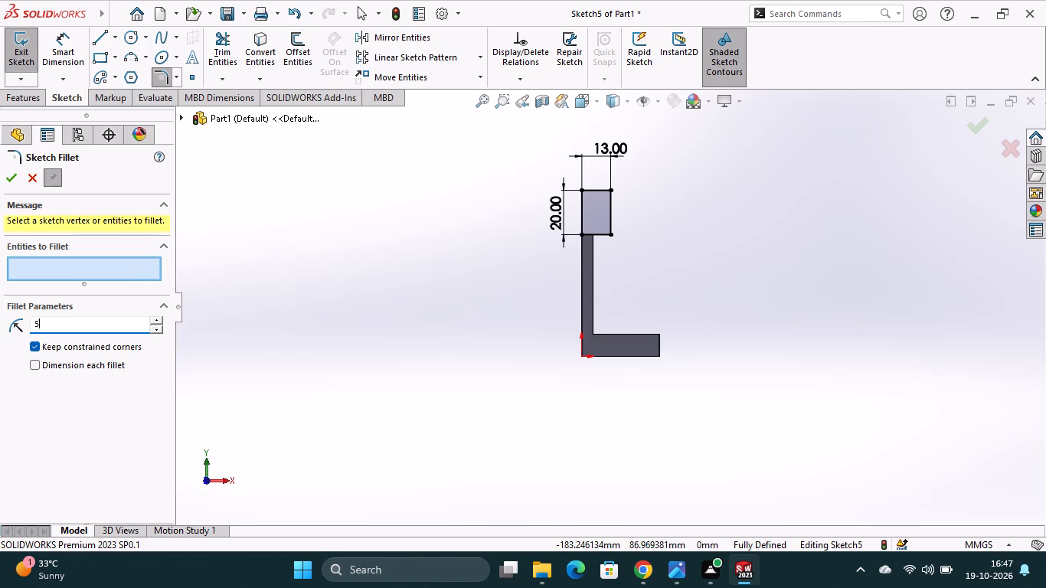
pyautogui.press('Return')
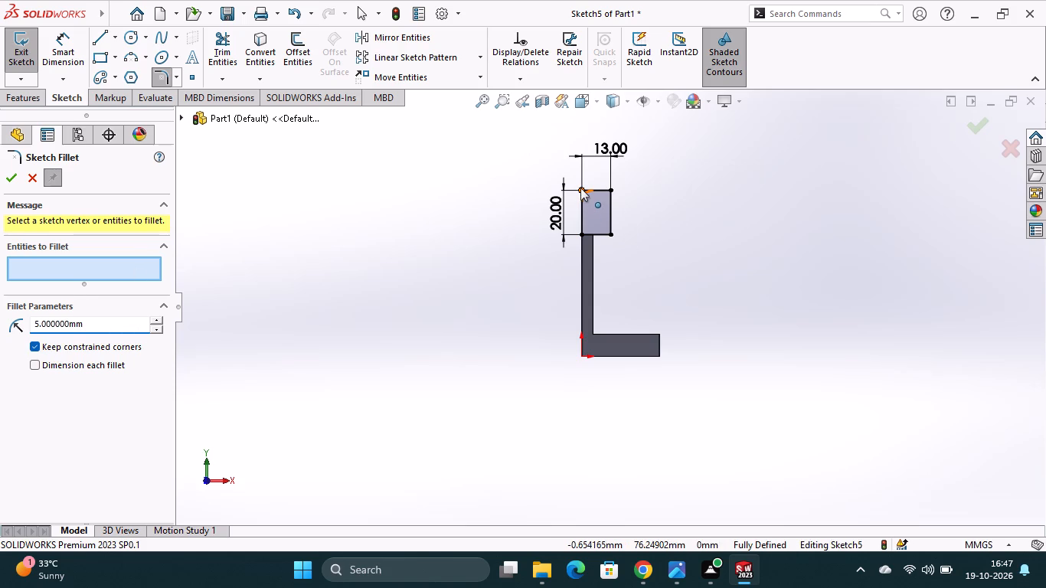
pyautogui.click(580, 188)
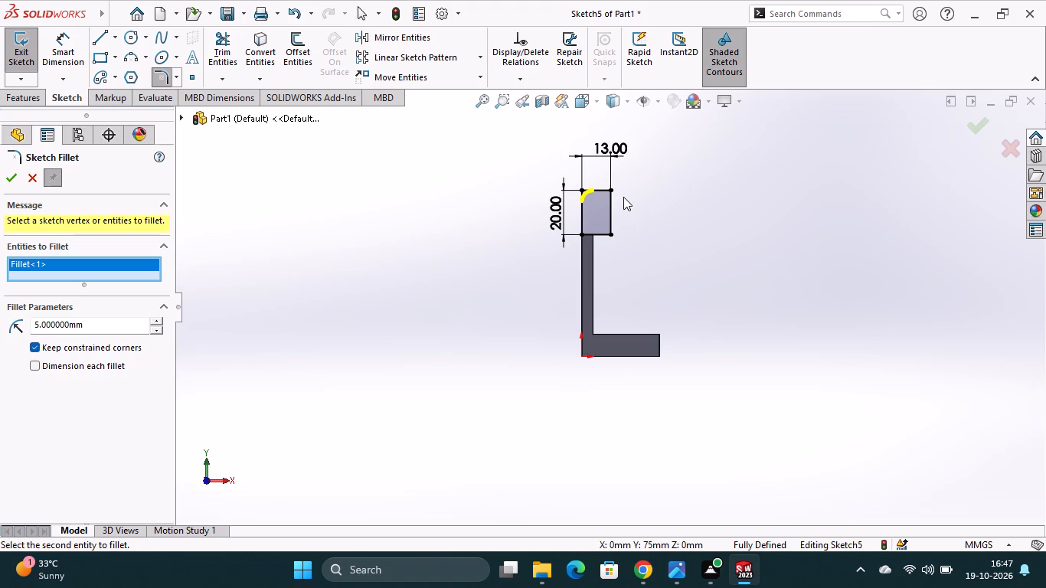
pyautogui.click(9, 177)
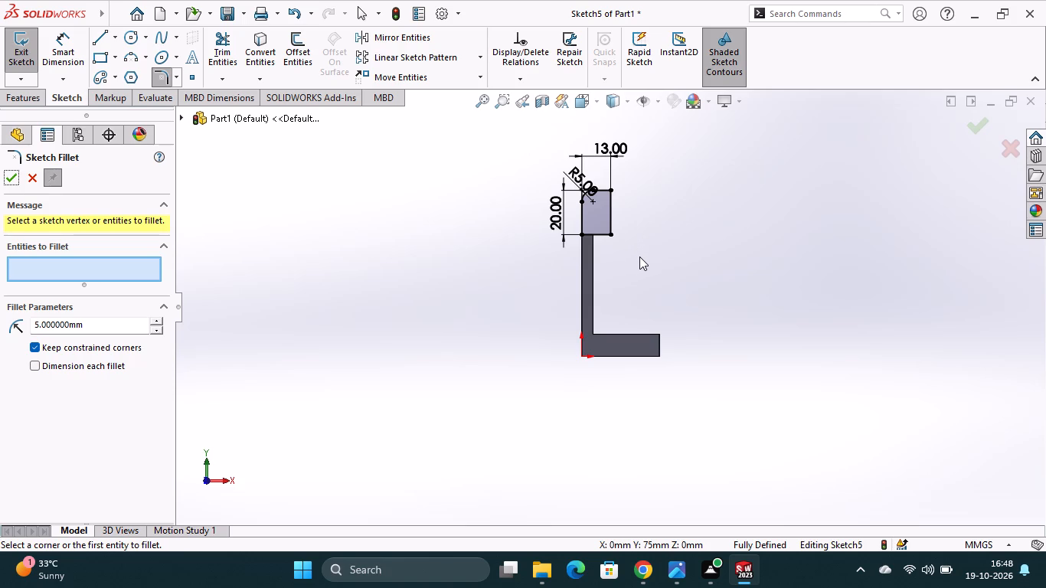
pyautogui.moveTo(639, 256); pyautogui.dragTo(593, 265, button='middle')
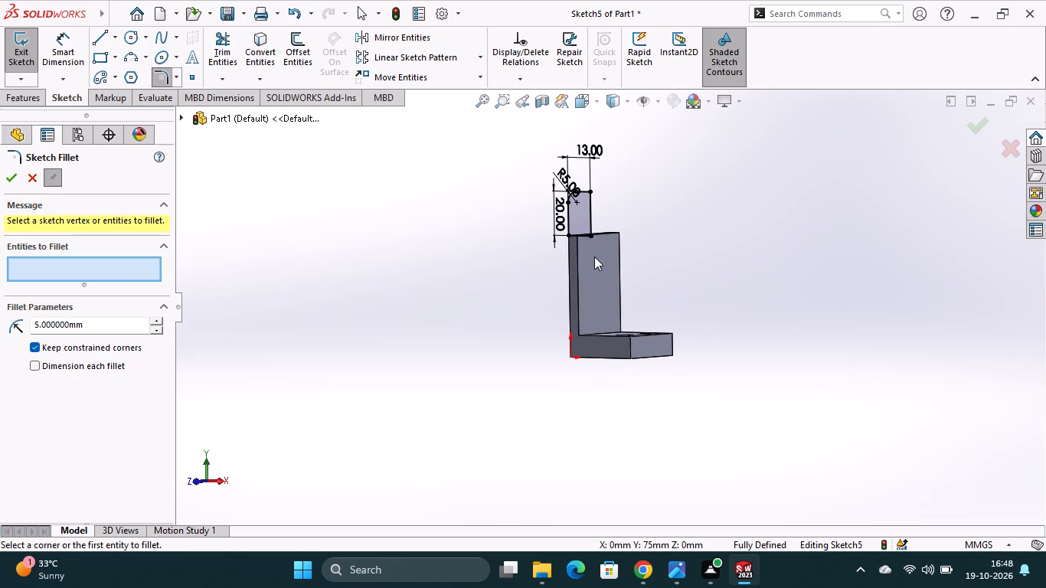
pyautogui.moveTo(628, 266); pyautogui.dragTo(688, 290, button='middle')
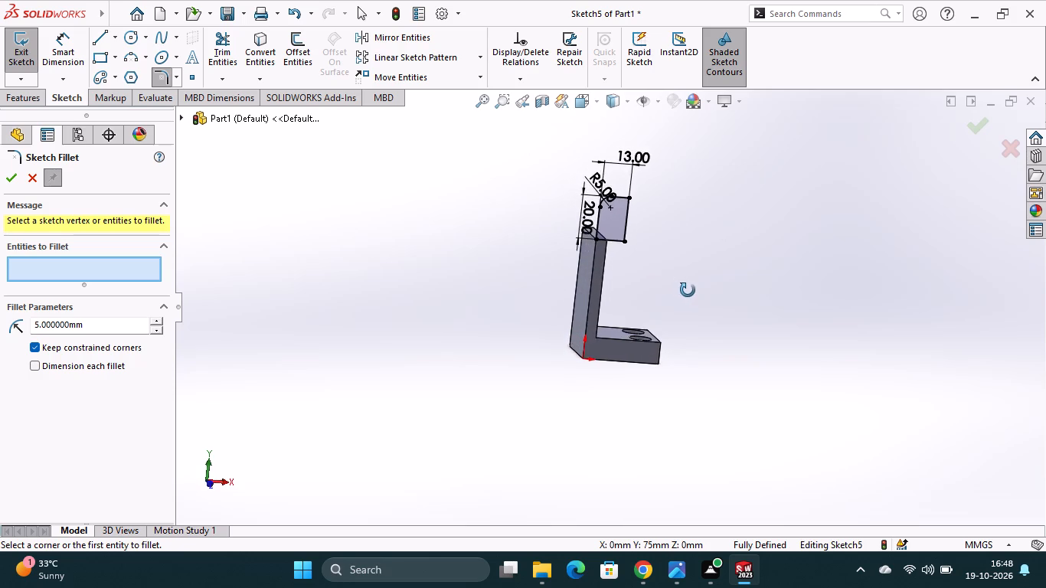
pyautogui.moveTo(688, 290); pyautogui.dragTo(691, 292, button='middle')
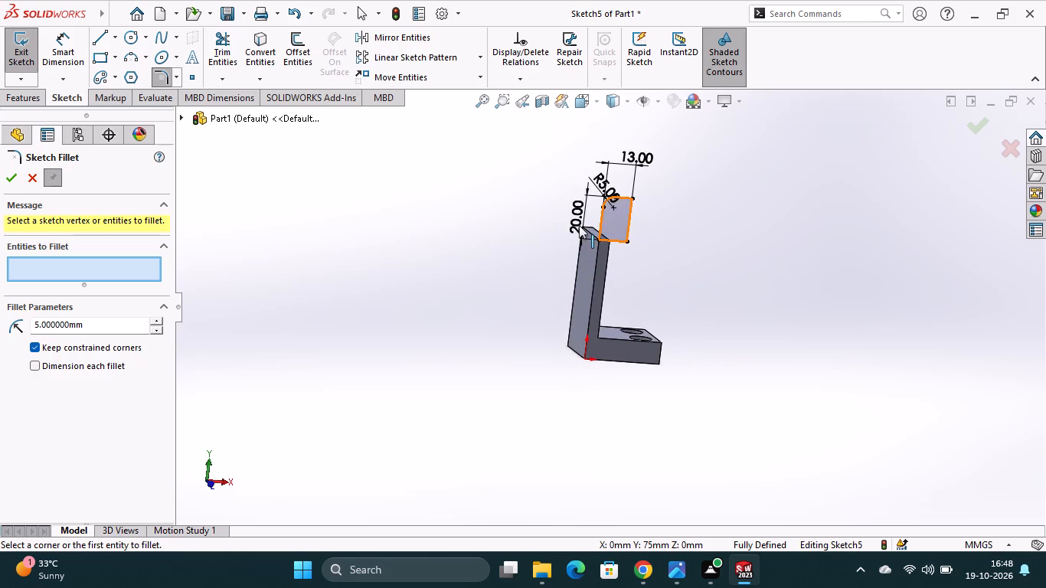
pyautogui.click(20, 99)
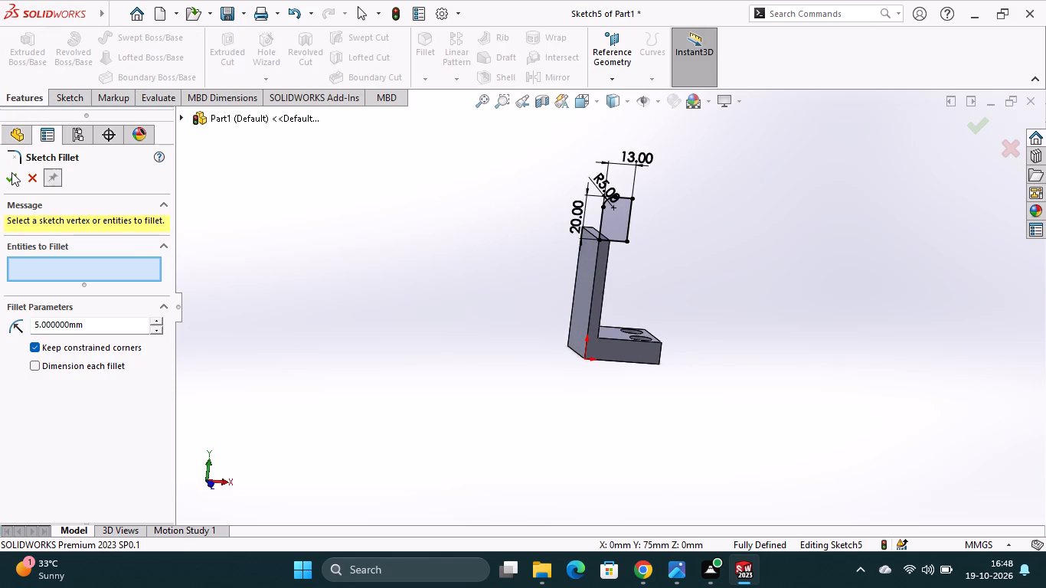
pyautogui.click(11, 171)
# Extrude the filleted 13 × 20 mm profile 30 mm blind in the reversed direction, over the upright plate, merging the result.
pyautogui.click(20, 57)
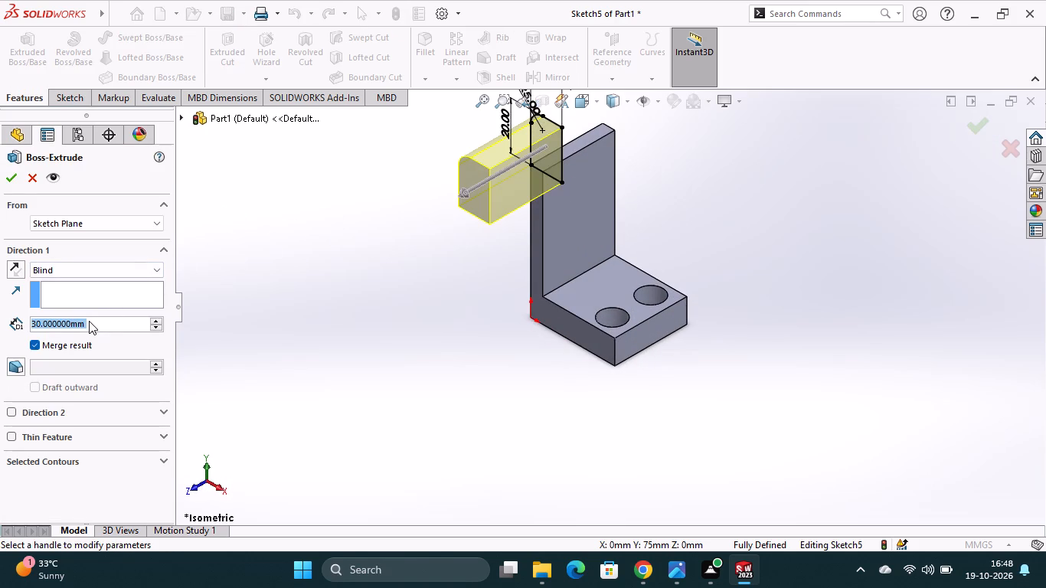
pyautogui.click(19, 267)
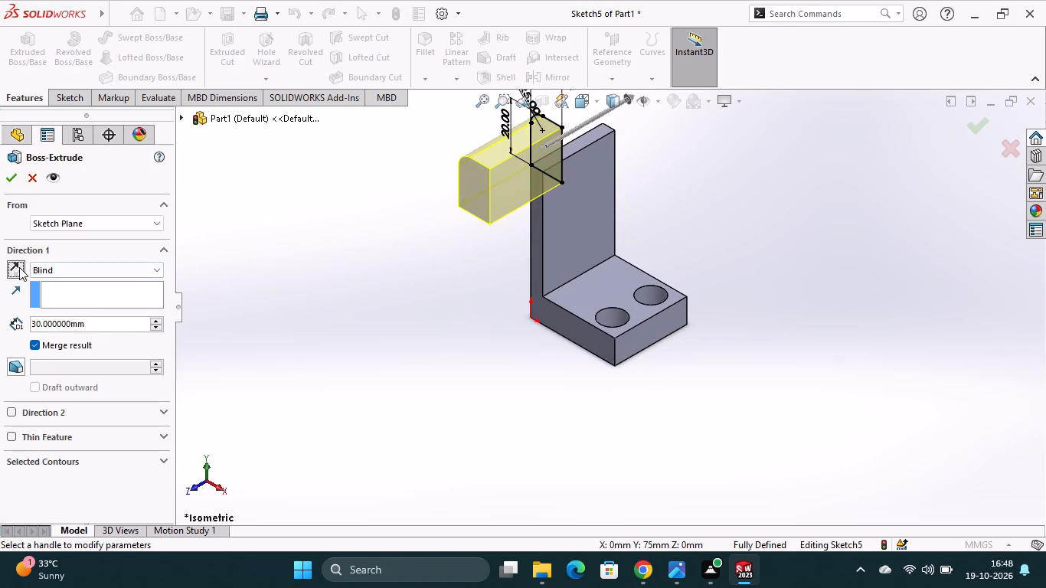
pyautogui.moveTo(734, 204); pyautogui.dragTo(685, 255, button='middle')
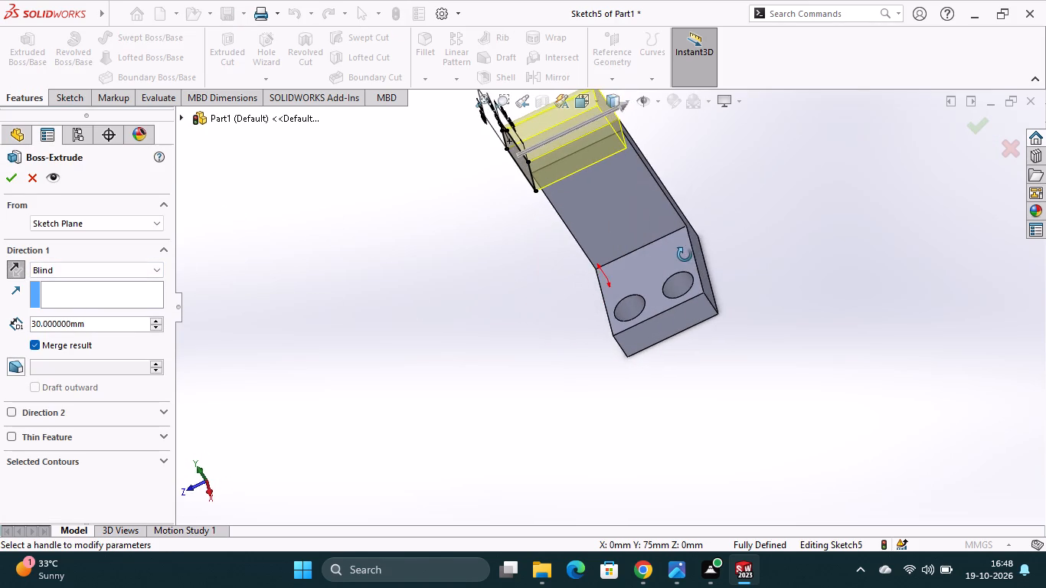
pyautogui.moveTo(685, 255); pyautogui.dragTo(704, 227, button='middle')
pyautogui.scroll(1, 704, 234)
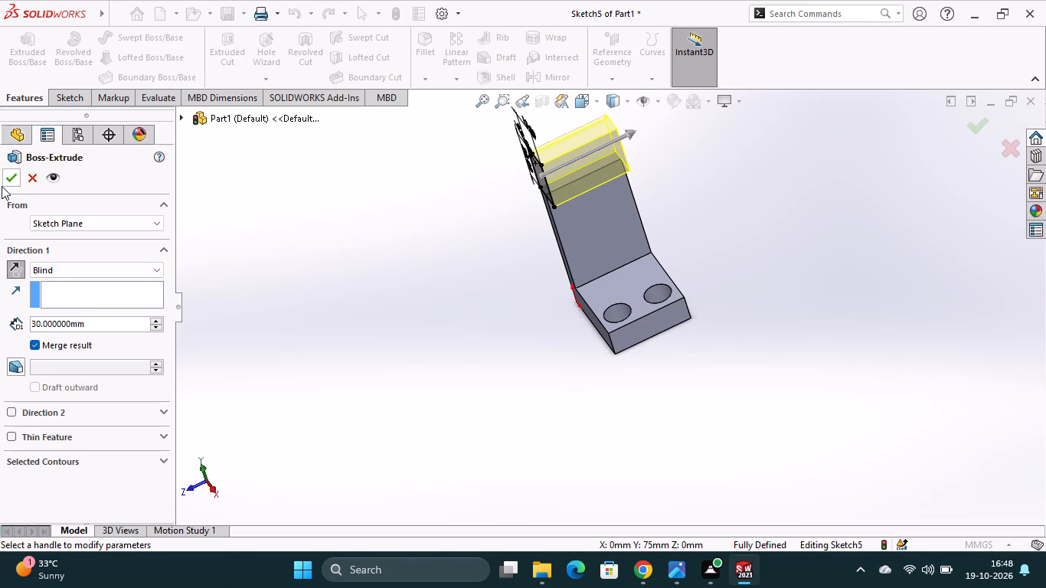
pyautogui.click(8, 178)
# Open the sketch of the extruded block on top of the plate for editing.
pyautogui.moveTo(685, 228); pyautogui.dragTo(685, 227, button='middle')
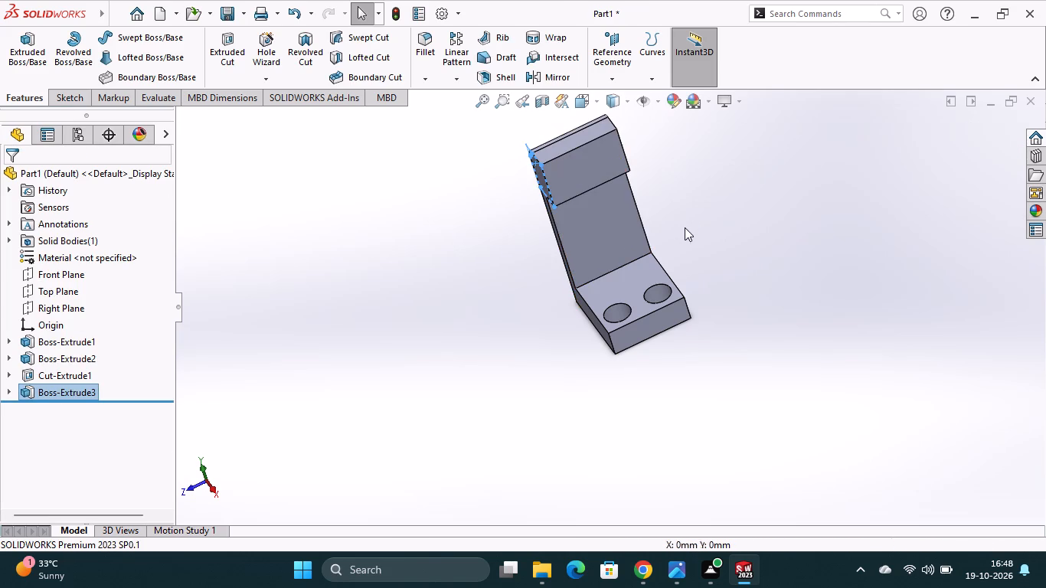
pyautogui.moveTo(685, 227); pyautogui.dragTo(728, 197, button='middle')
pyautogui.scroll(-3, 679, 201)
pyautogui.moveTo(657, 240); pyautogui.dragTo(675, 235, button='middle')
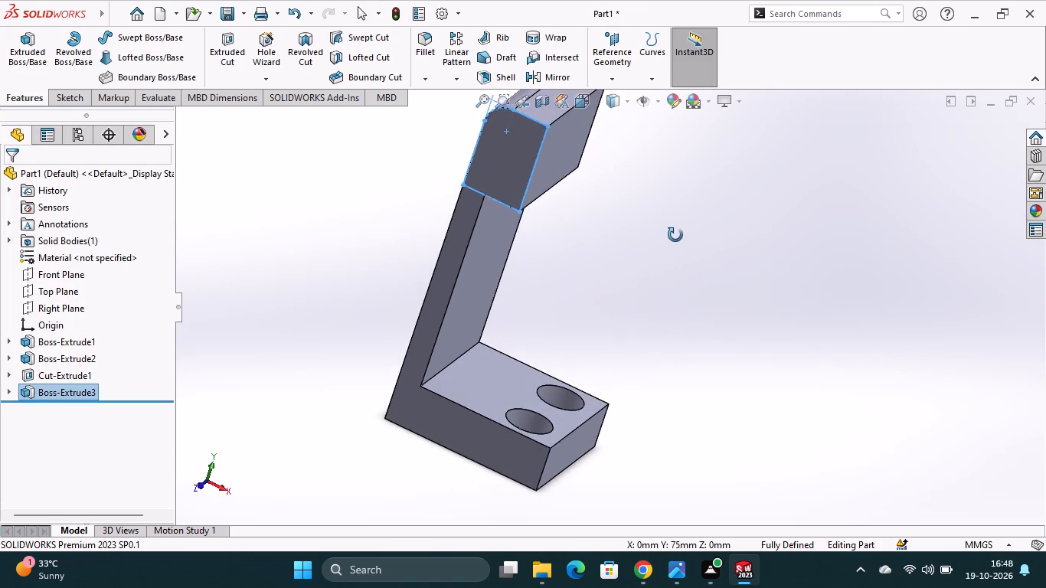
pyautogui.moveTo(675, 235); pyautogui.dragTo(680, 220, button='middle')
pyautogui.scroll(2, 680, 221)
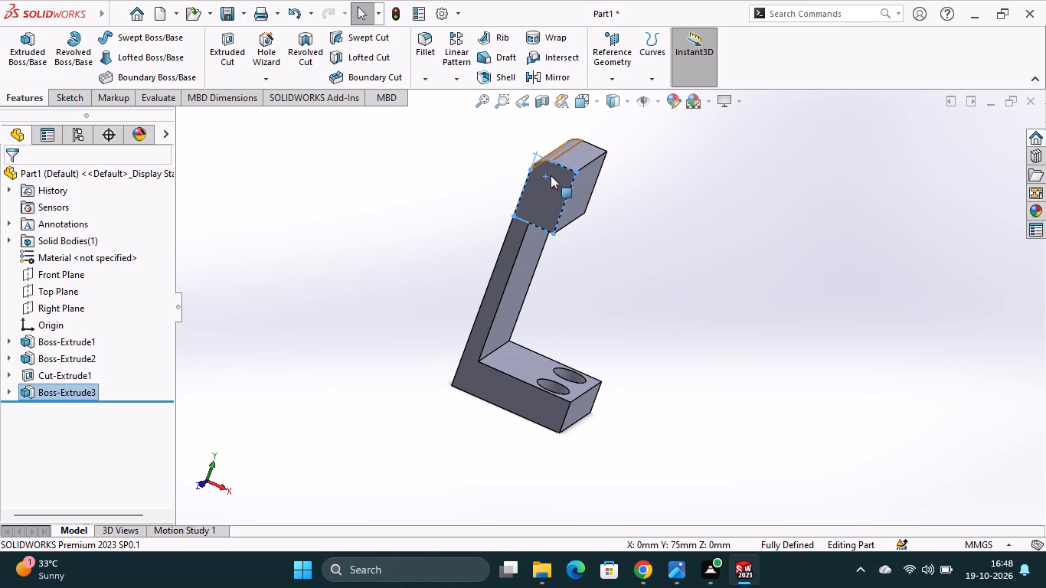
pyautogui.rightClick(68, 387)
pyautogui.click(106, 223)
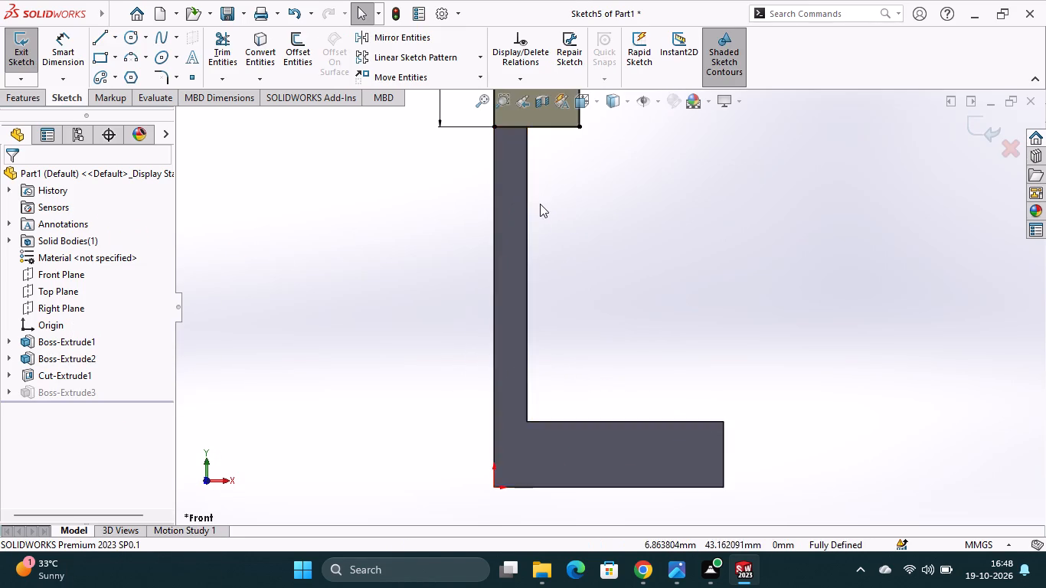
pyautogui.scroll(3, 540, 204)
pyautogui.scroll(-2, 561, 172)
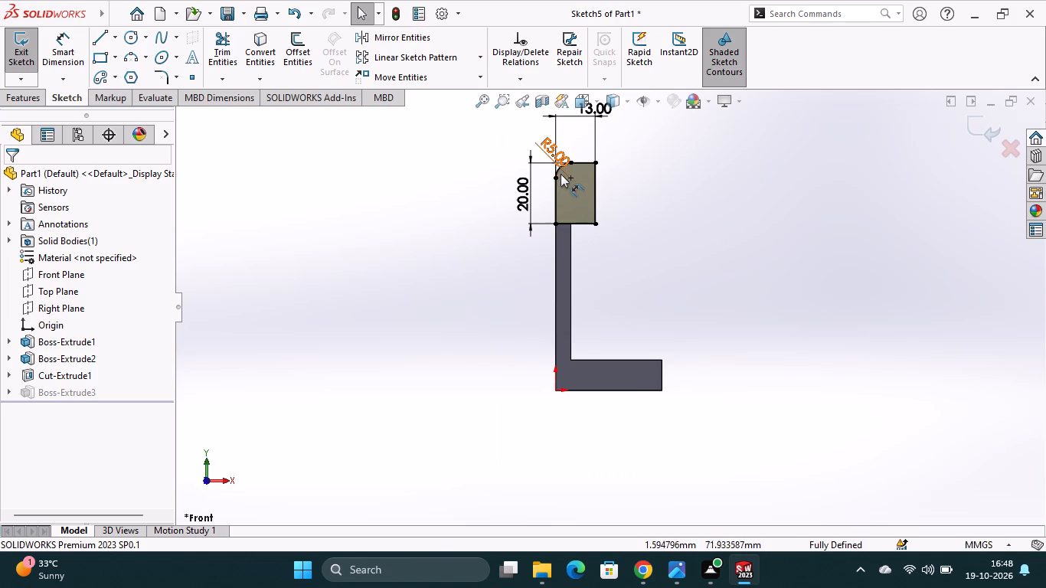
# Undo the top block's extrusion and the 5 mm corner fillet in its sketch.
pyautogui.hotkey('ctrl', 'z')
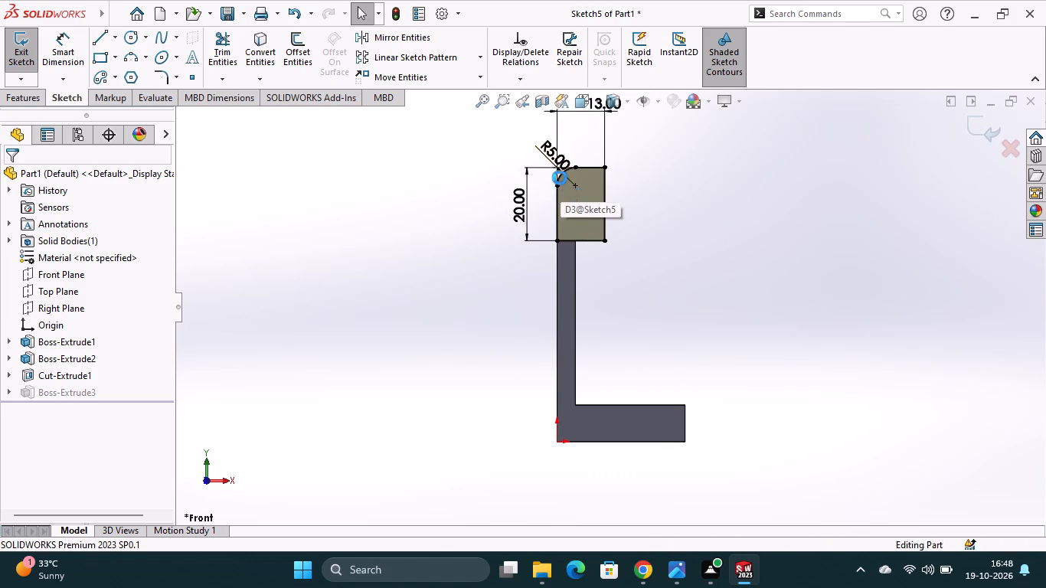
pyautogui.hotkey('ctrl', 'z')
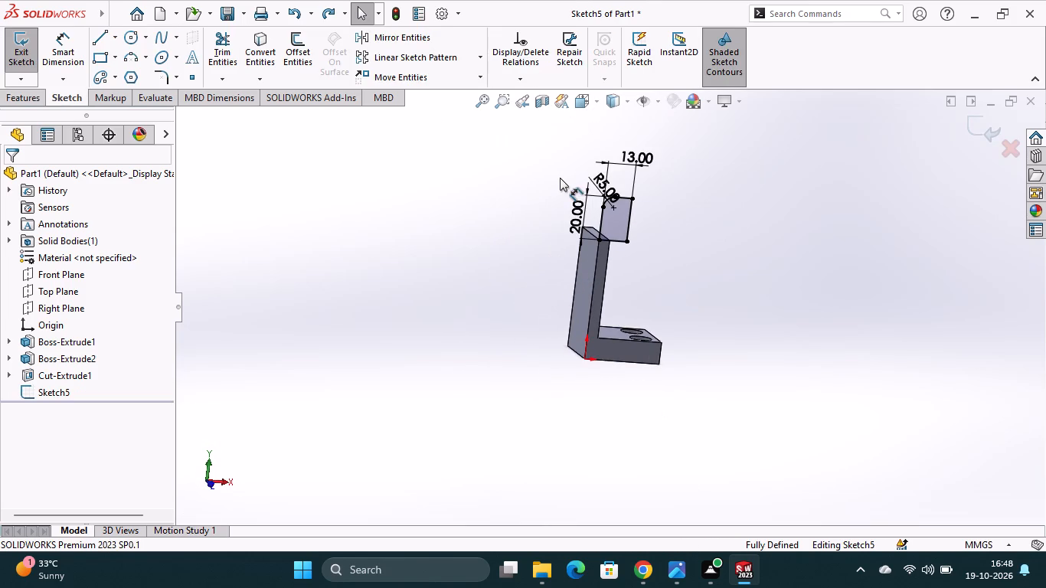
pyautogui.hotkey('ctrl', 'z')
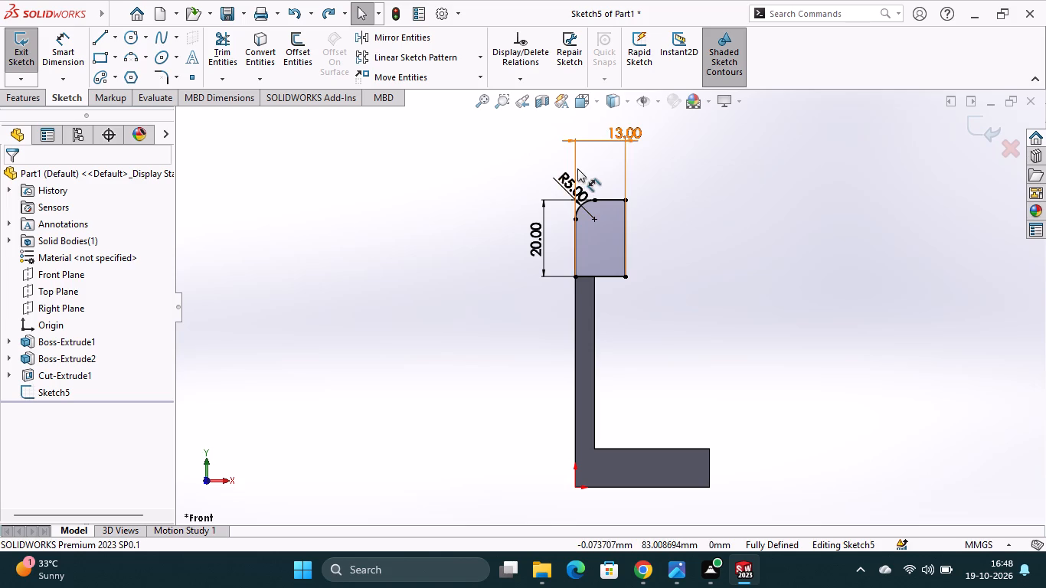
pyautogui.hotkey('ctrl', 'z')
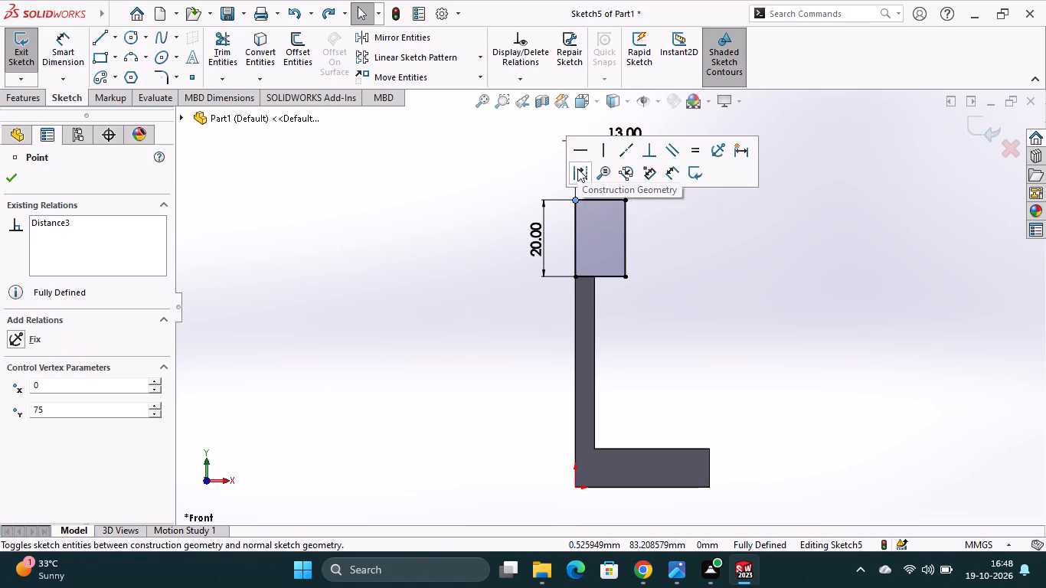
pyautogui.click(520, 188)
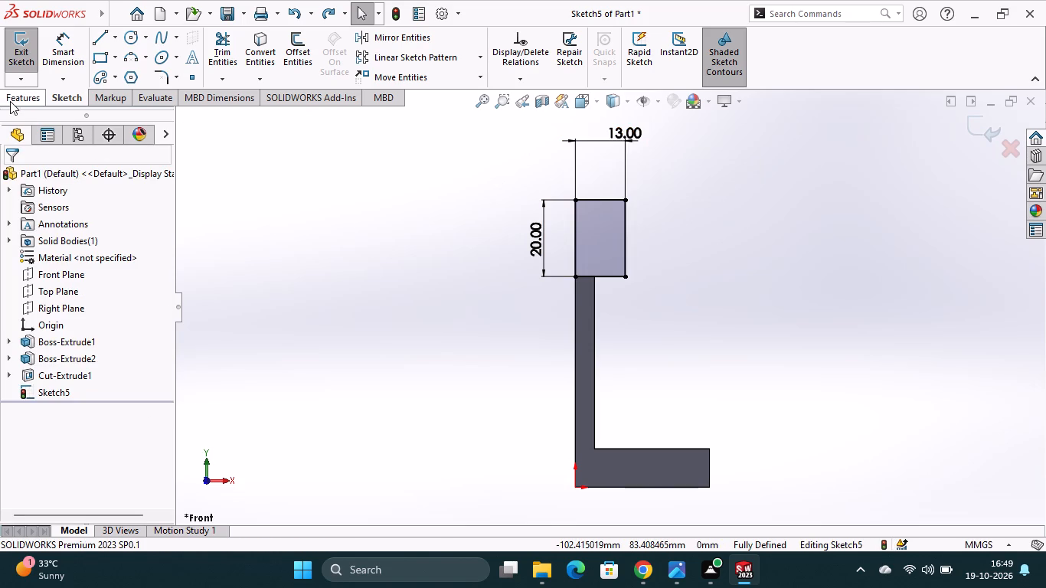
# Extrude the plain 13 × 20 mm rectangle 30 mm blind in the reversed direction, along the upright plate's top, merging the result.
pyautogui.click(15, 100)
pyautogui.click(30, 69)
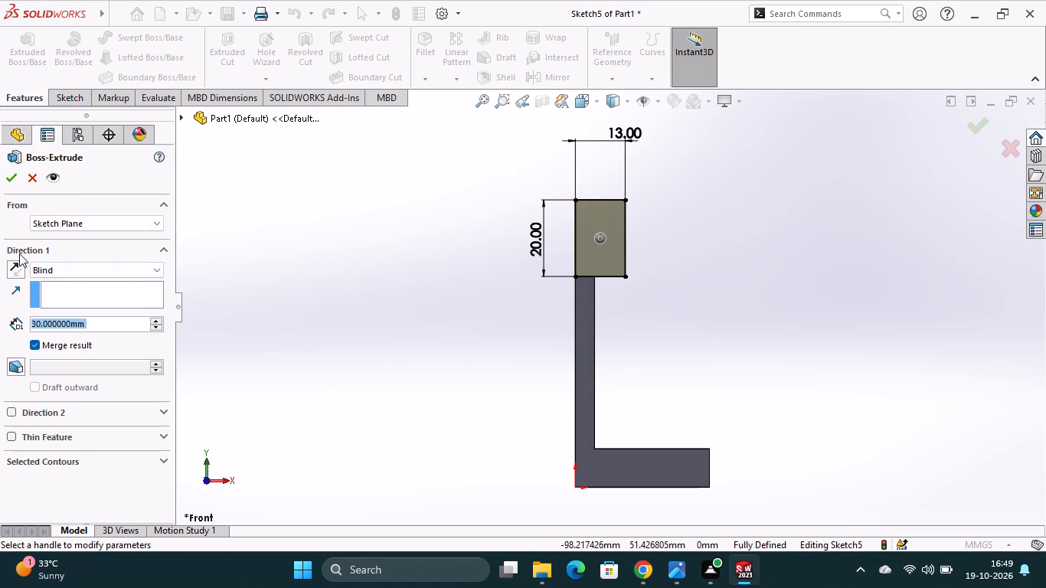
pyautogui.moveTo(725, 344); pyautogui.dragTo(655, 374, button='middle')
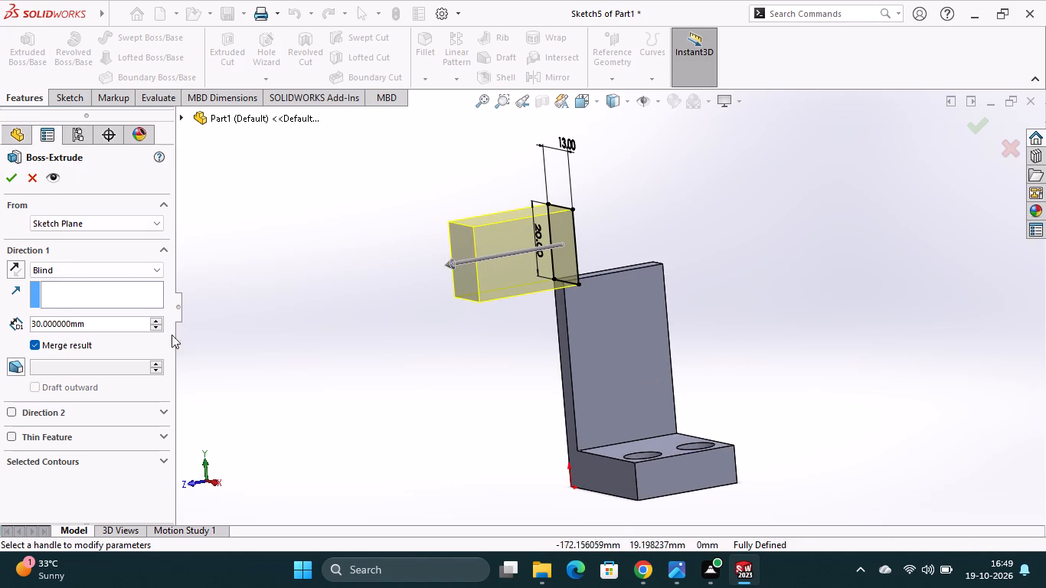
pyautogui.click(18, 268)
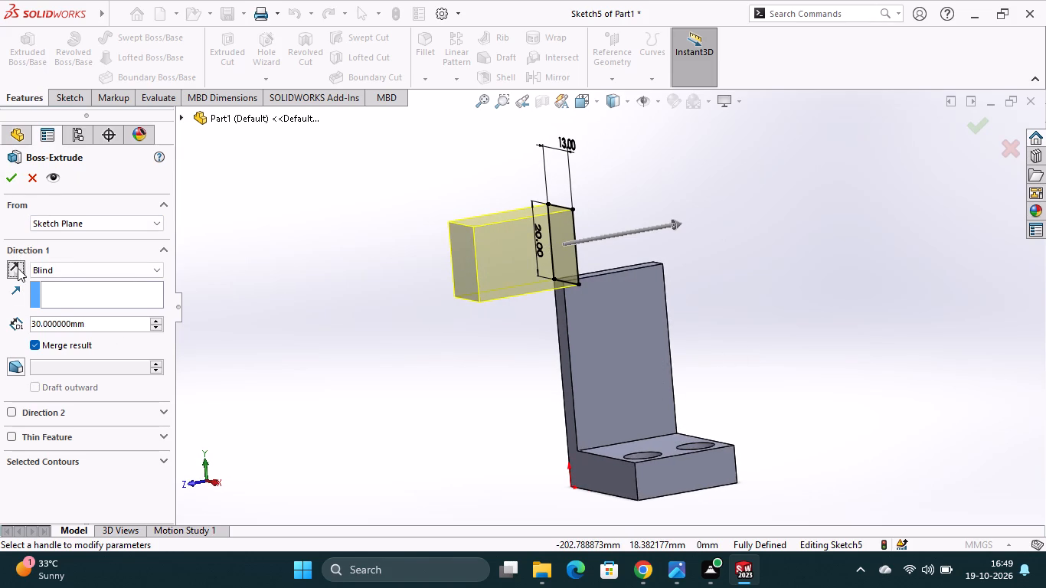
pyautogui.click(8, 182)
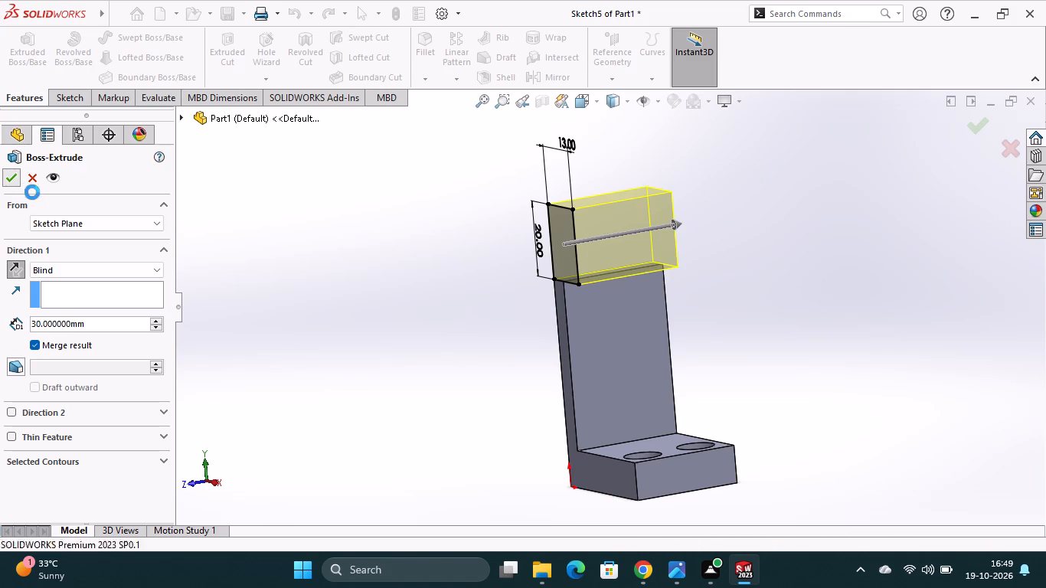
# Apply a 5 mm symmetric fillet to the top block's side face that overhangs the base.
pyautogui.moveTo(476, 329); pyautogui.dragTo(515, 352, button='middle')
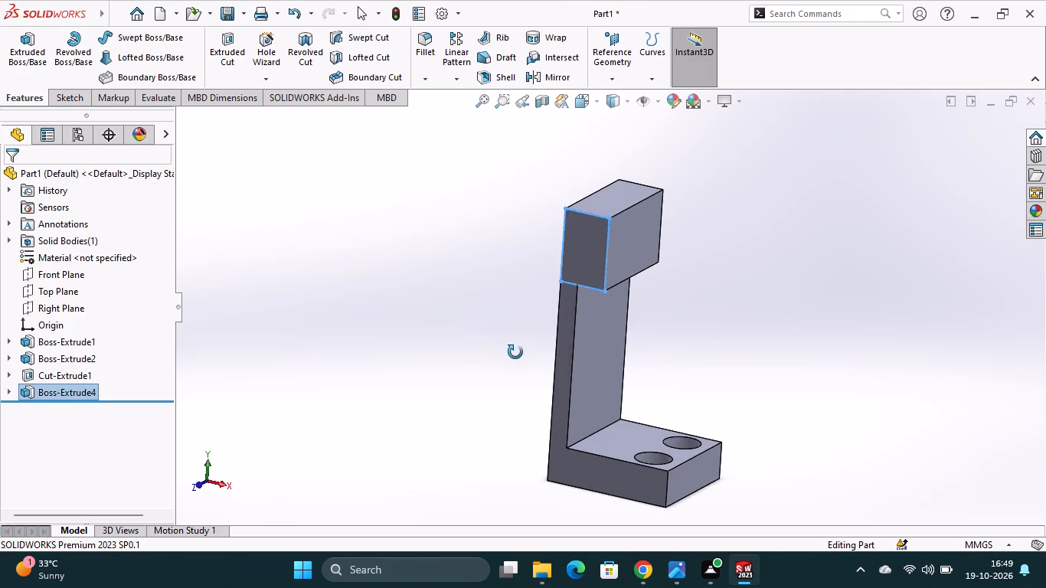
pyautogui.moveTo(515, 352); pyautogui.dragTo(532, 364, button='middle')
pyautogui.click(423, 81)
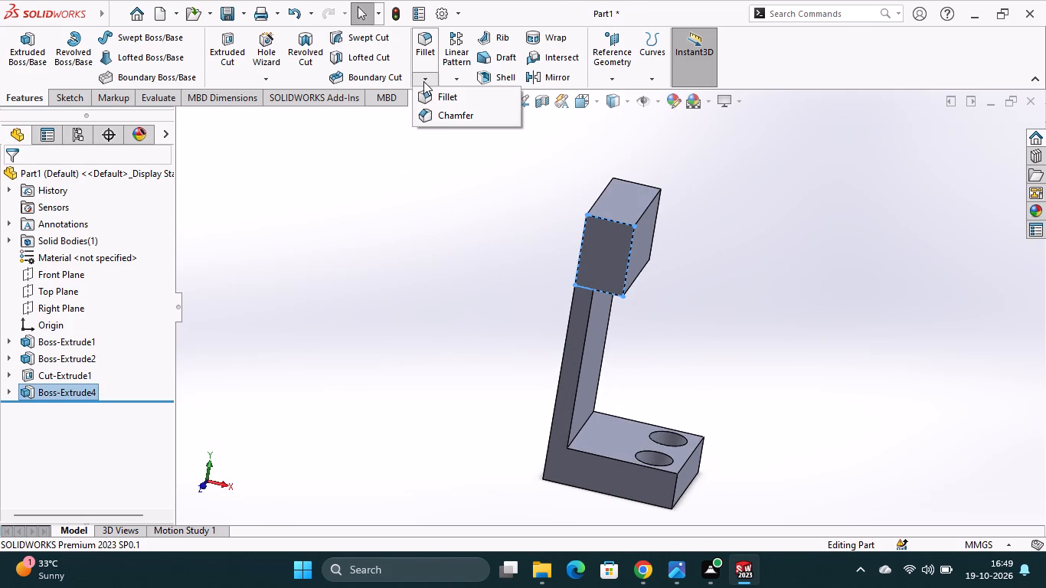
pyautogui.click(451, 100)
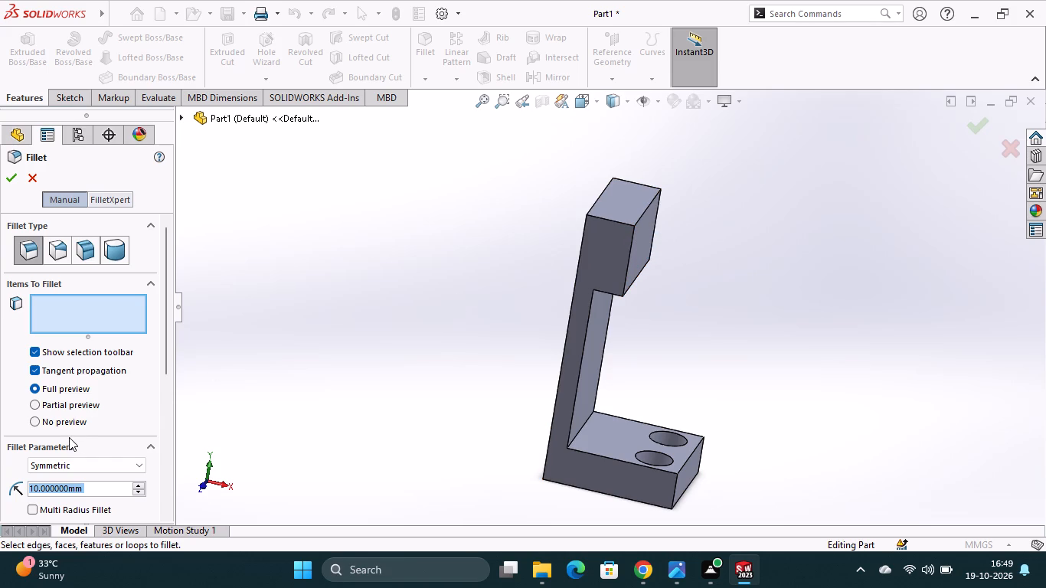
pyautogui.press('5')
pyautogui.press('Return')
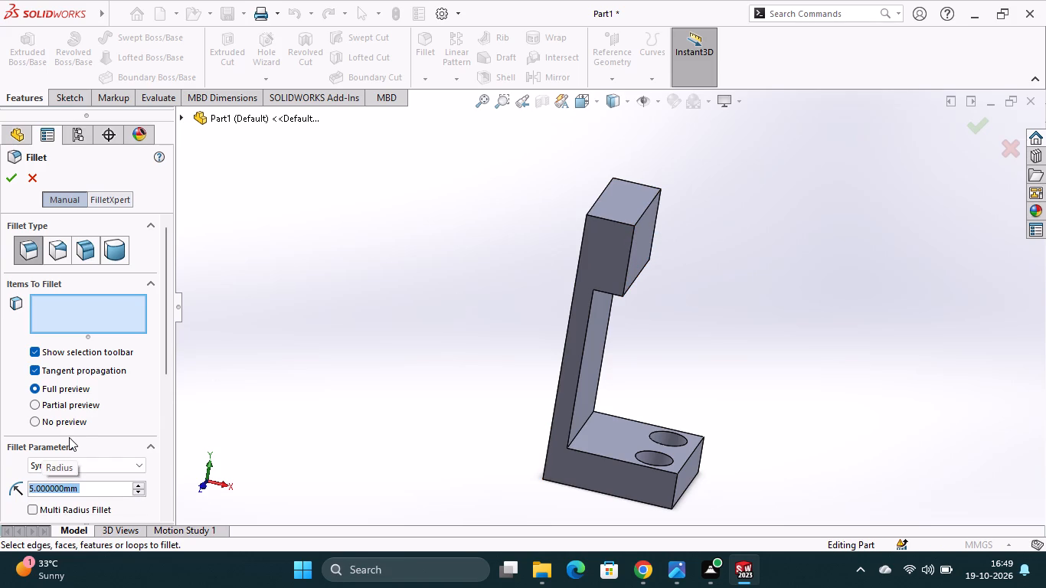
pyautogui.click(635, 227)
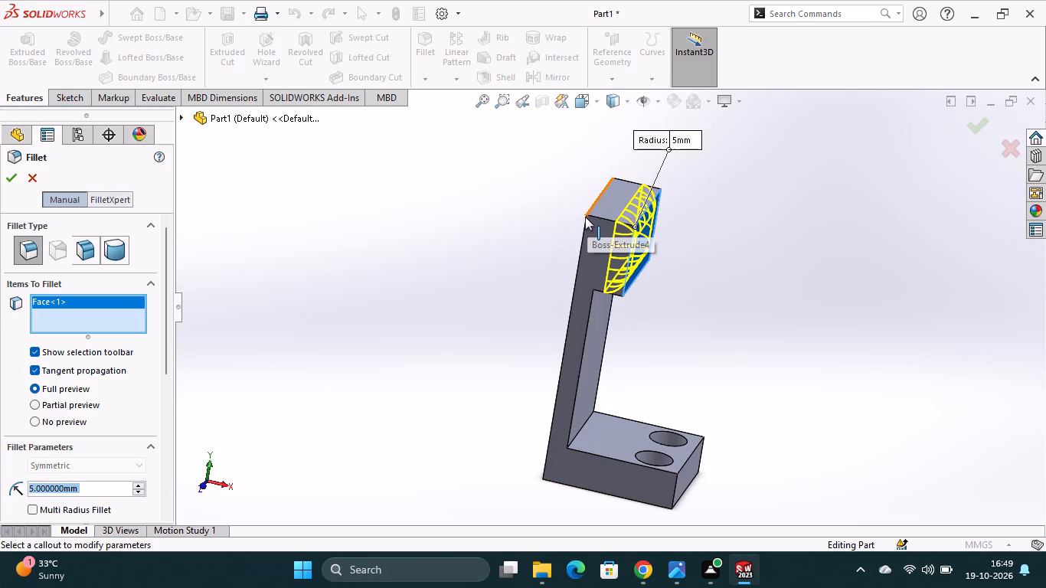
pyautogui.hotkey('ctrl', 'z')
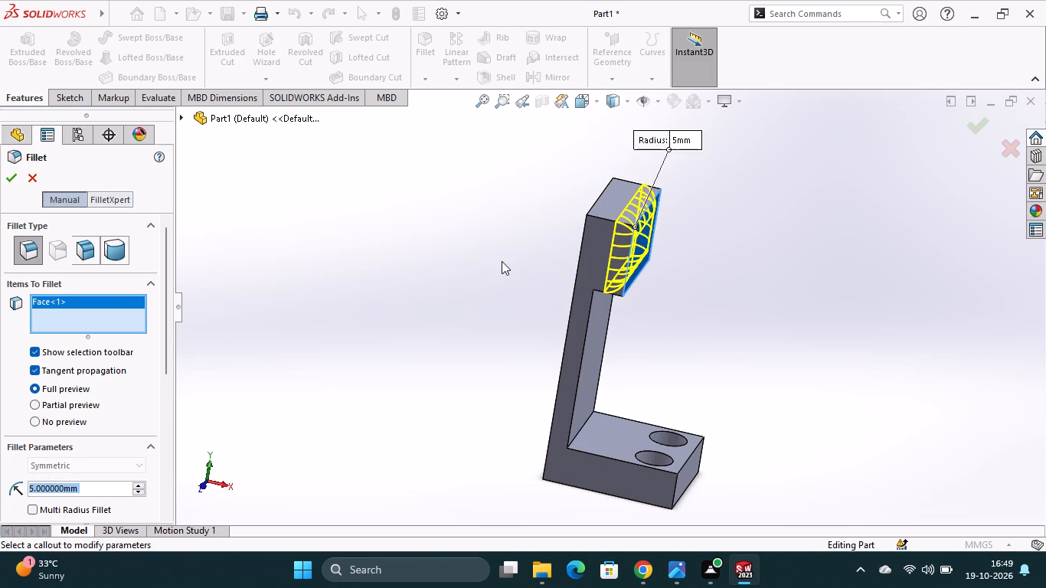
pyautogui.scroll(3, 502, 261)
pyautogui.click(8, 182)
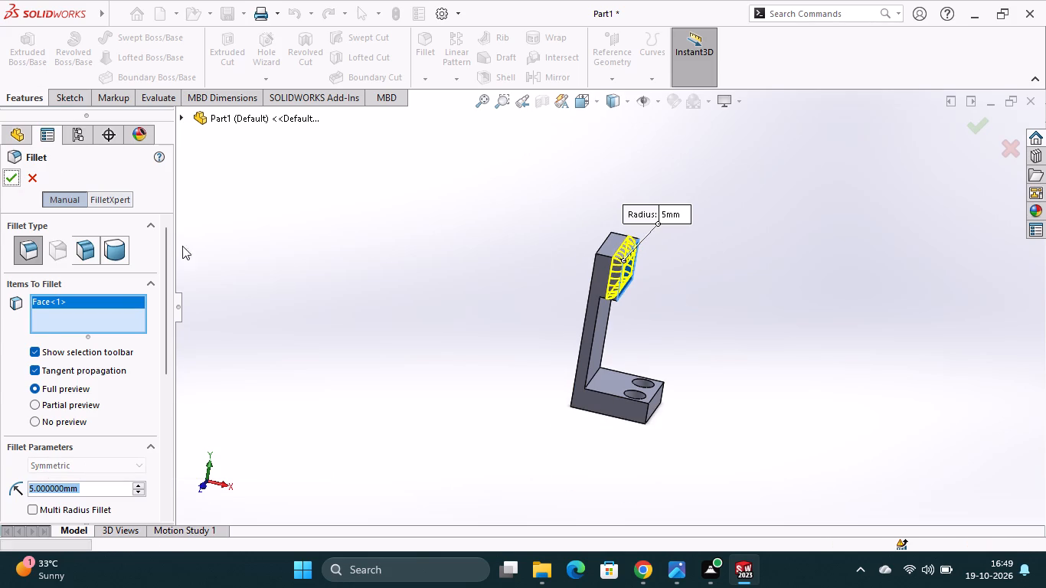
# Delete the top block's extrusion together with its dependent fillet, and delete the leftover 13 × 20 mm rectangle sketch.
pyautogui.rightClick(79, 397)
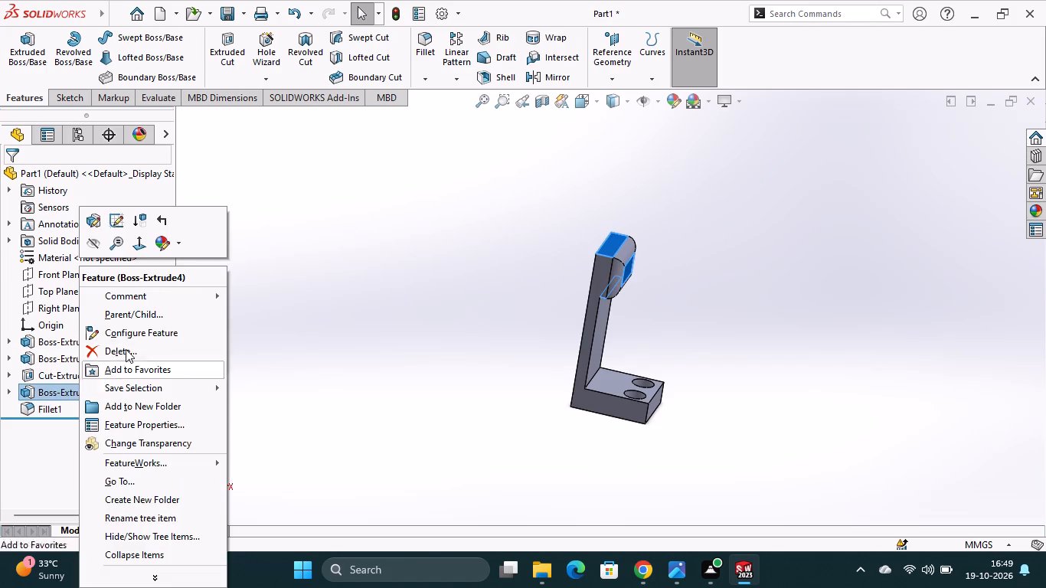
pyautogui.click(123, 351)
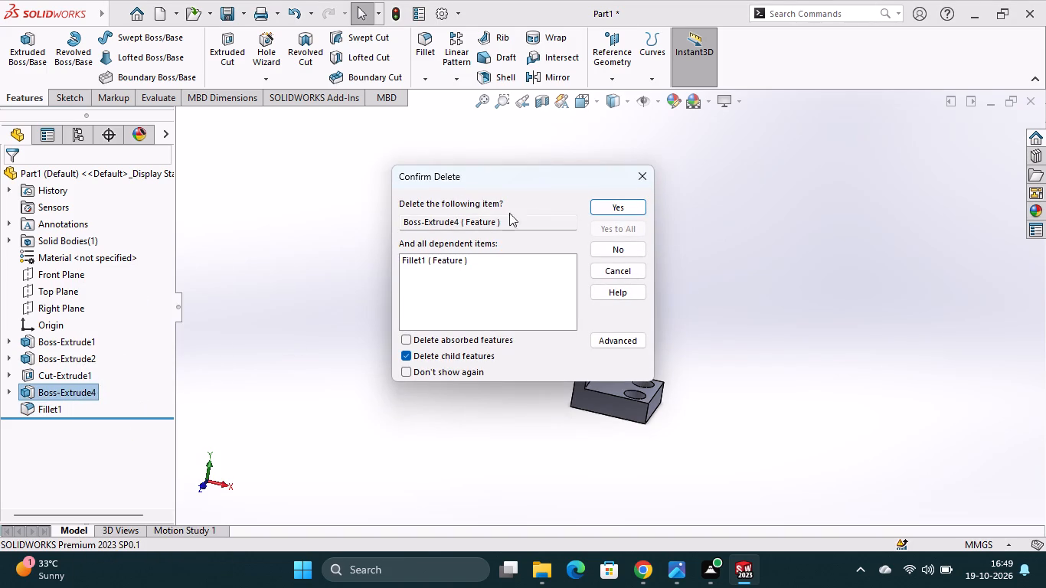
pyautogui.click(635, 211)
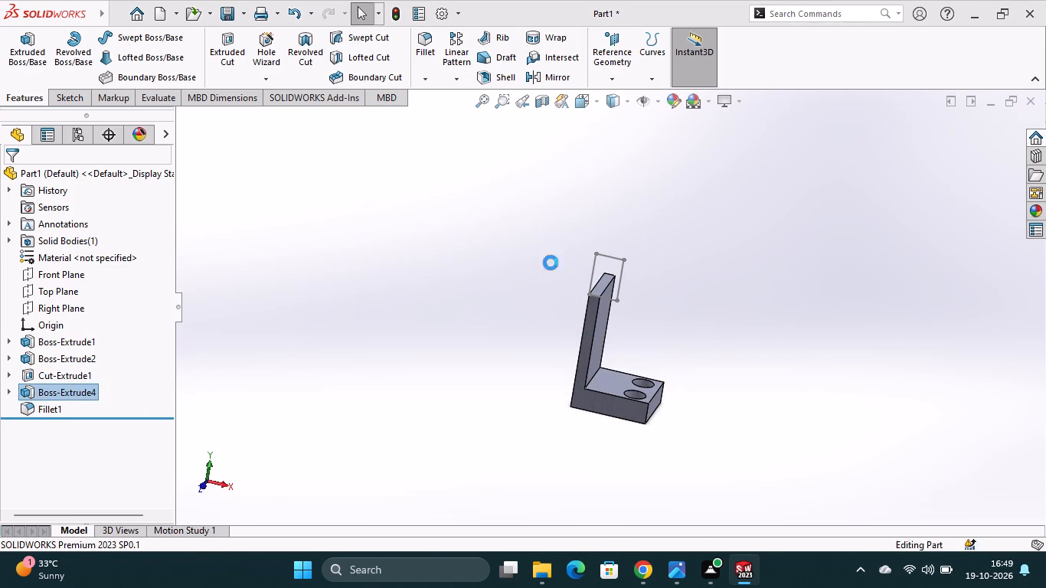
pyautogui.rightClick(67, 394)
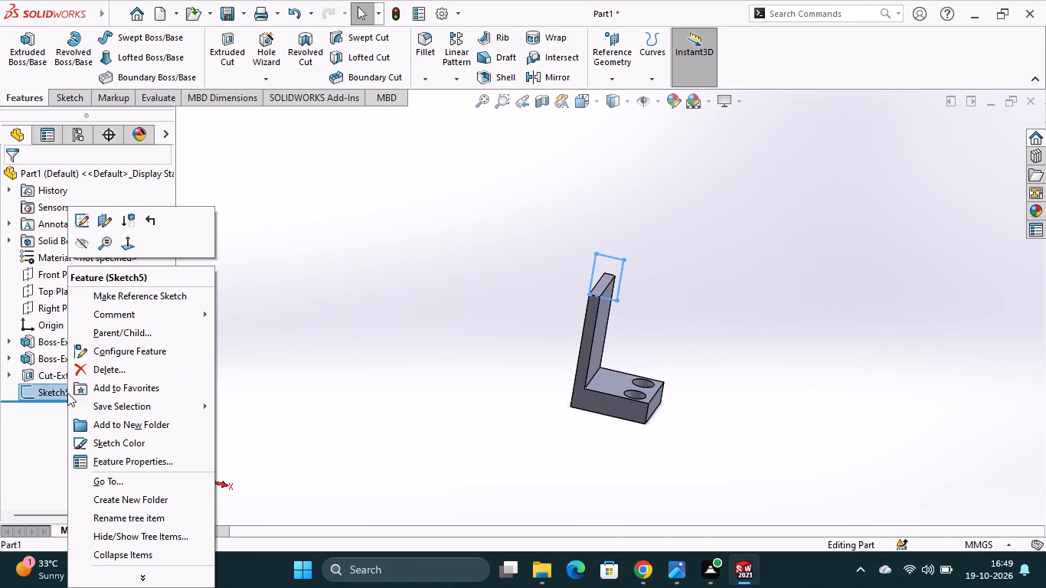
pyautogui.click(90, 367)
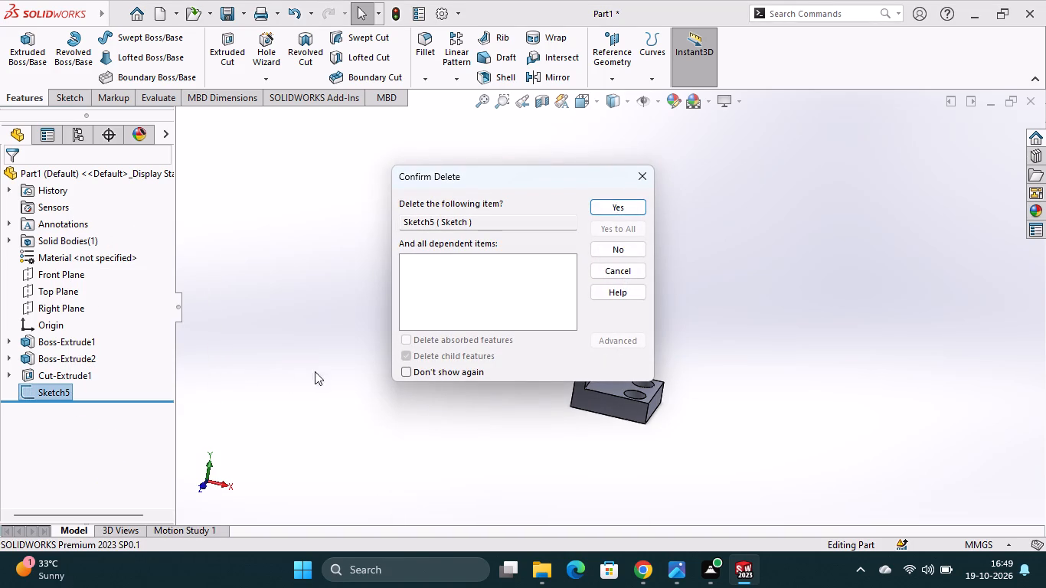
pyautogui.click(620, 211)
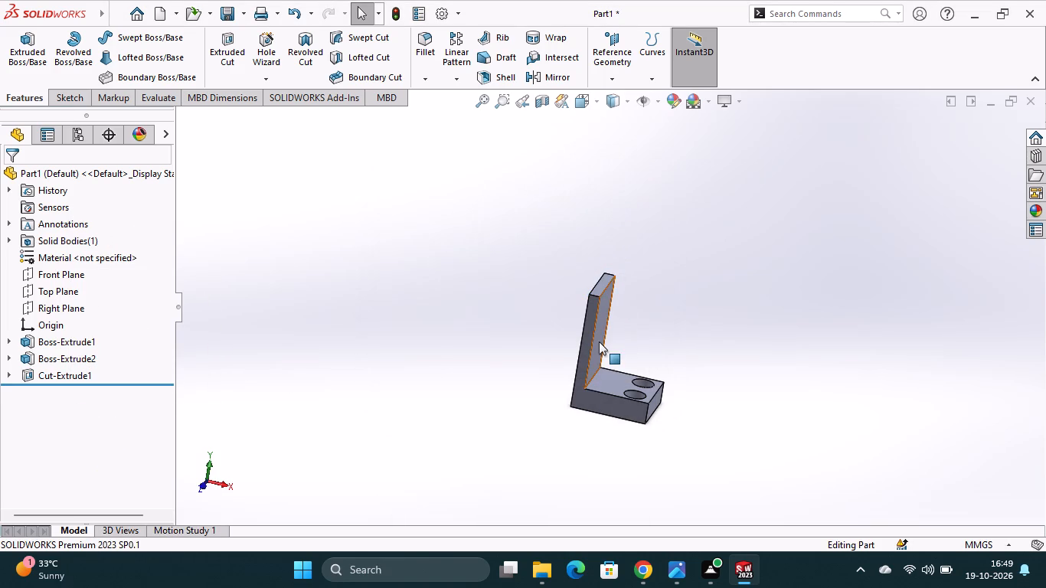
# On the upright plate's inner face, sketch a corner rectangle about 30 × 13.6 mm extending upward from the plate's top edge.
pyautogui.click(599, 341)
pyautogui.click(670, 296)
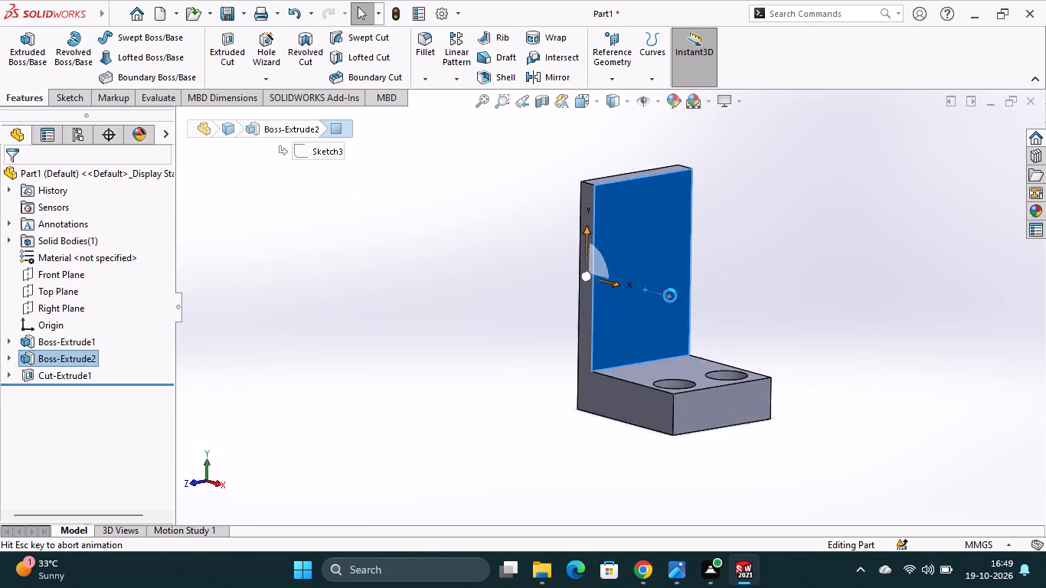
pyautogui.scroll(2, 700, 304)
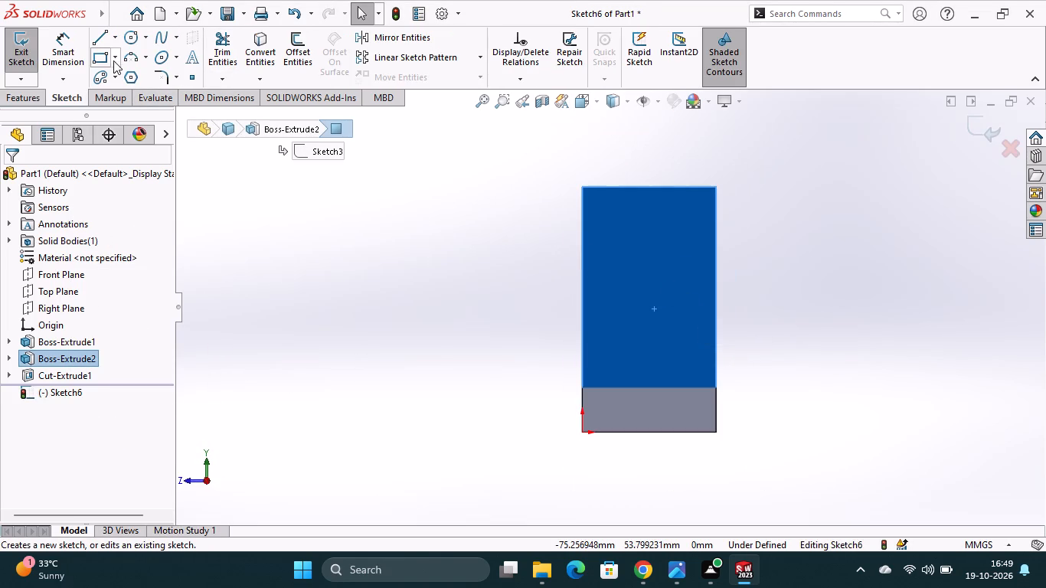
pyautogui.click(101, 62)
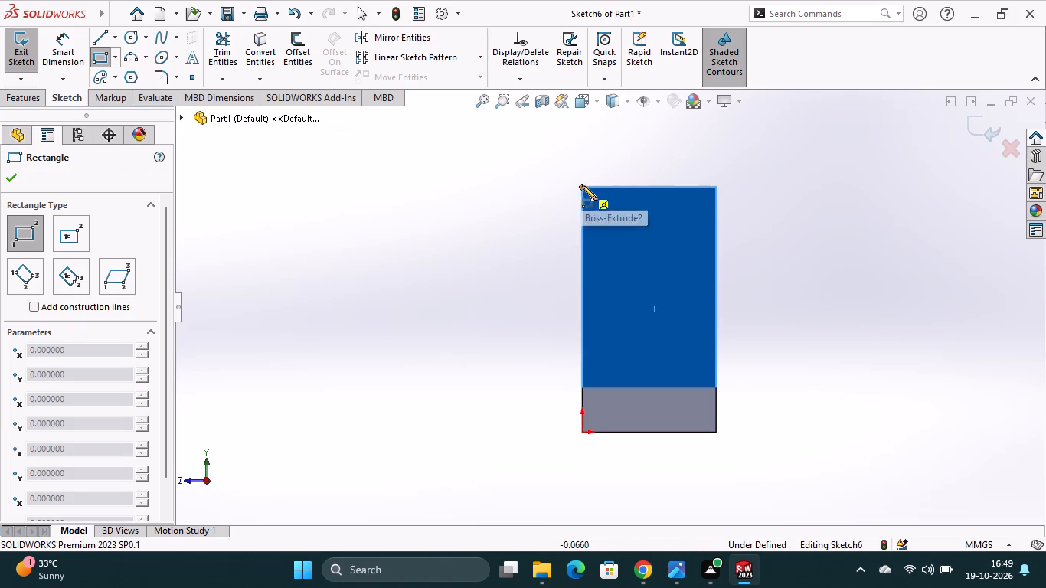
pyautogui.click(582, 185)
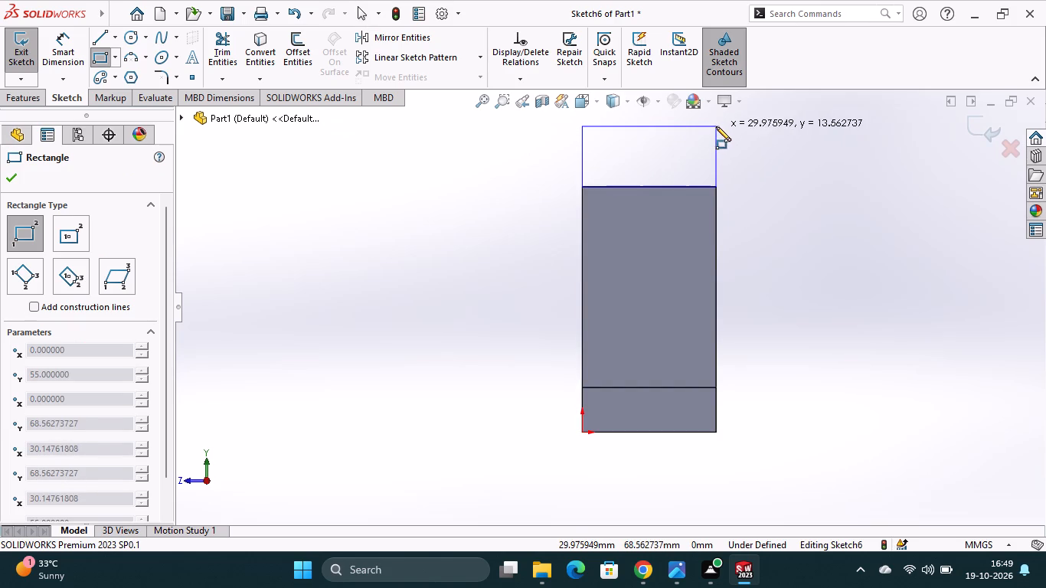
pyautogui.click(716, 126)
pyautogui.press('Escape')
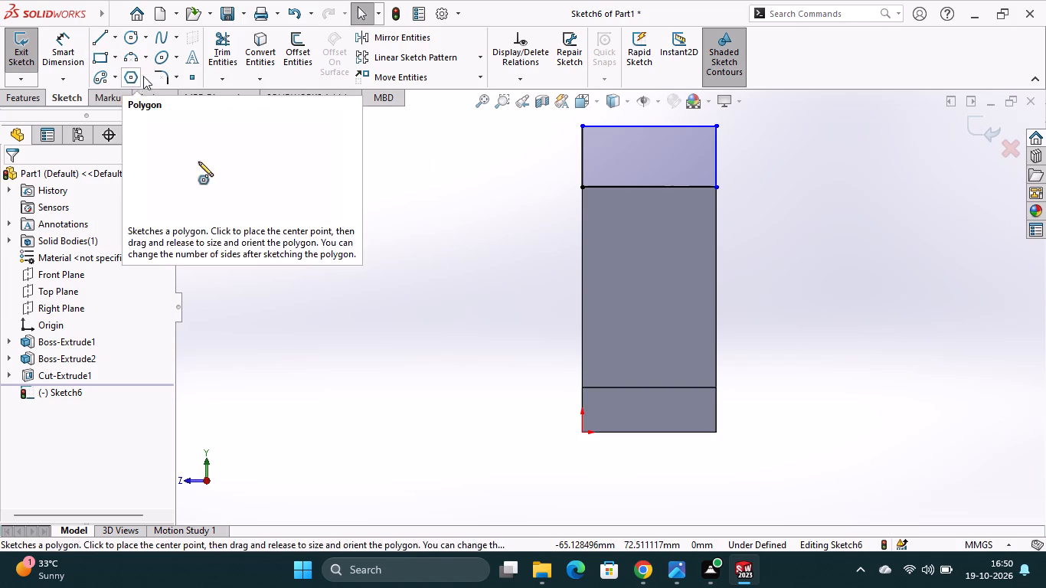
# Dimension the new rectangle to 20 mm high and 30 mm wide.
pyautogui.click(64, 55)
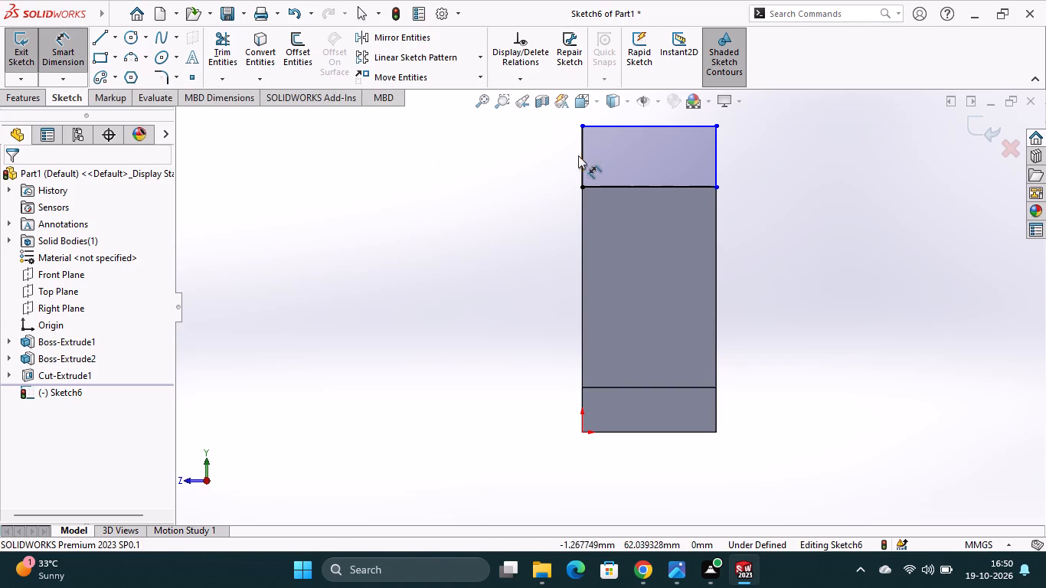
pyautogui.click(580, 153)
pyautogui.click(562, 161)
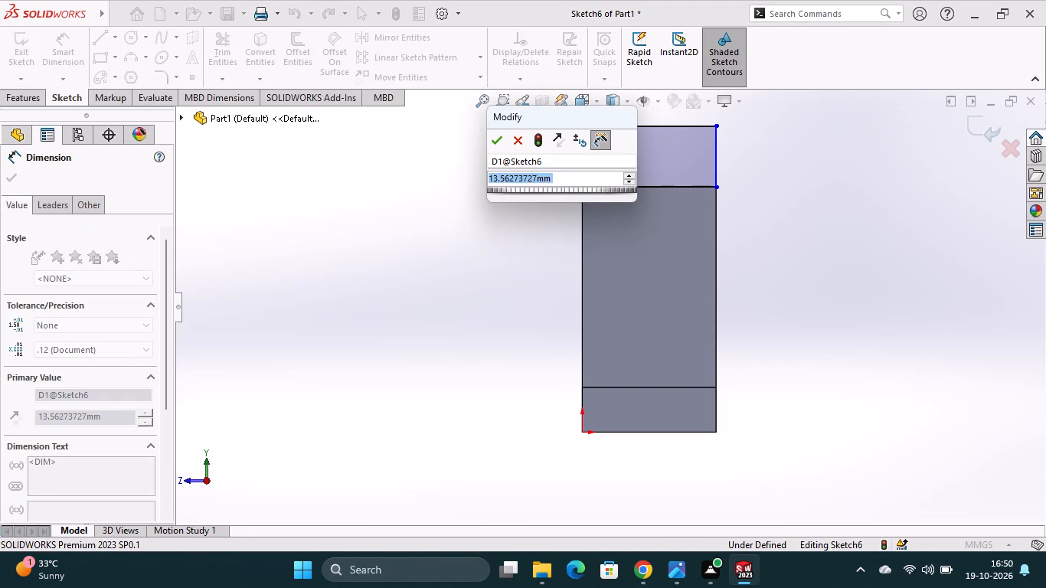
pyautogui.write('20')
pyautogui.press('Return')
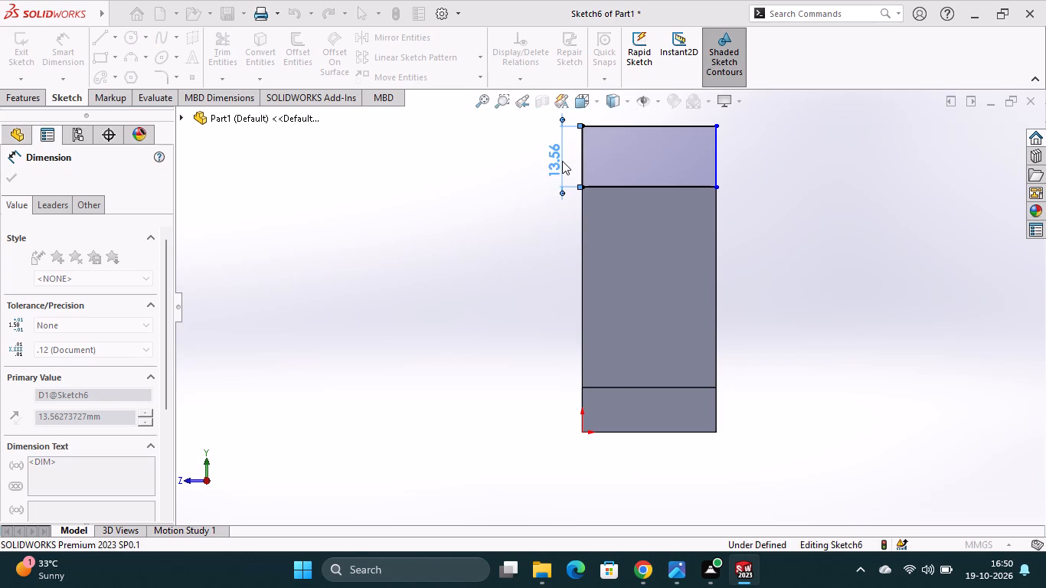
pyautogui.scroll(2, 562, 161)
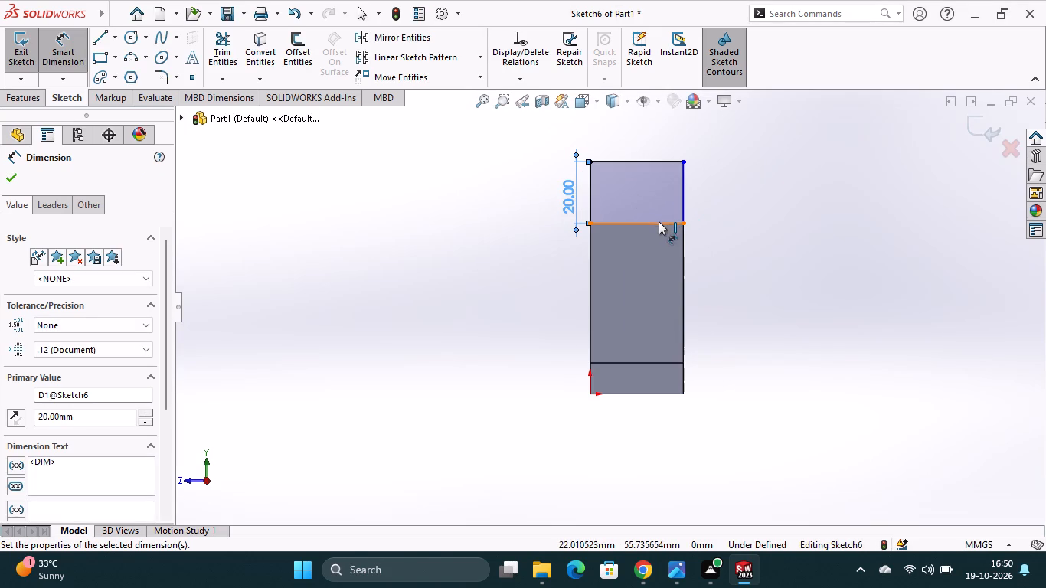
pyautogui.click(659, 221)
pyautogui.click(653, 251)
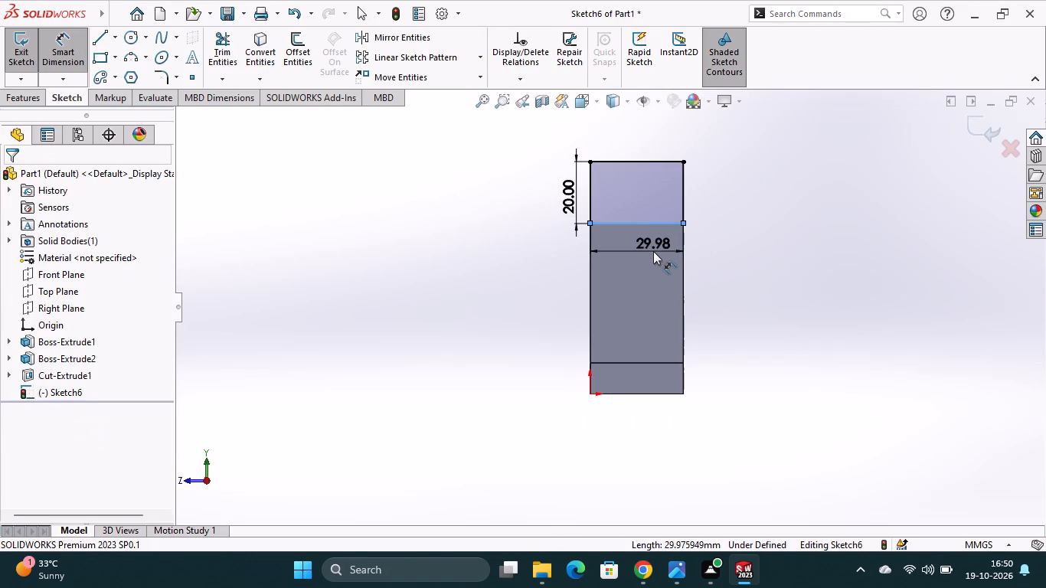
pyautogui.write('30')
pyautogui.press('Return')
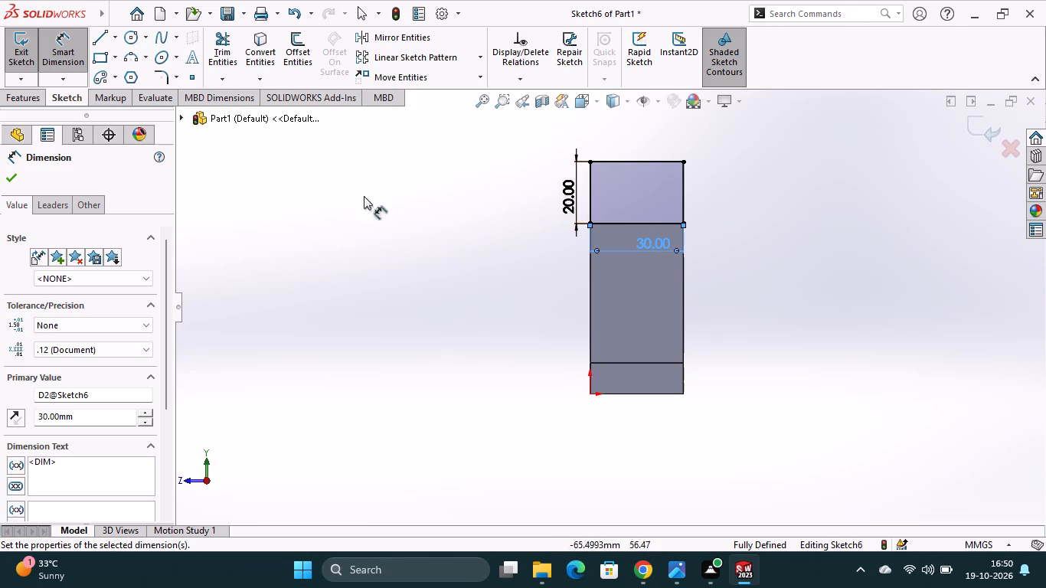
# Round the rectangle's two upper corners with 5 mm sketch fillets.
pyautogui.click(166, 83)
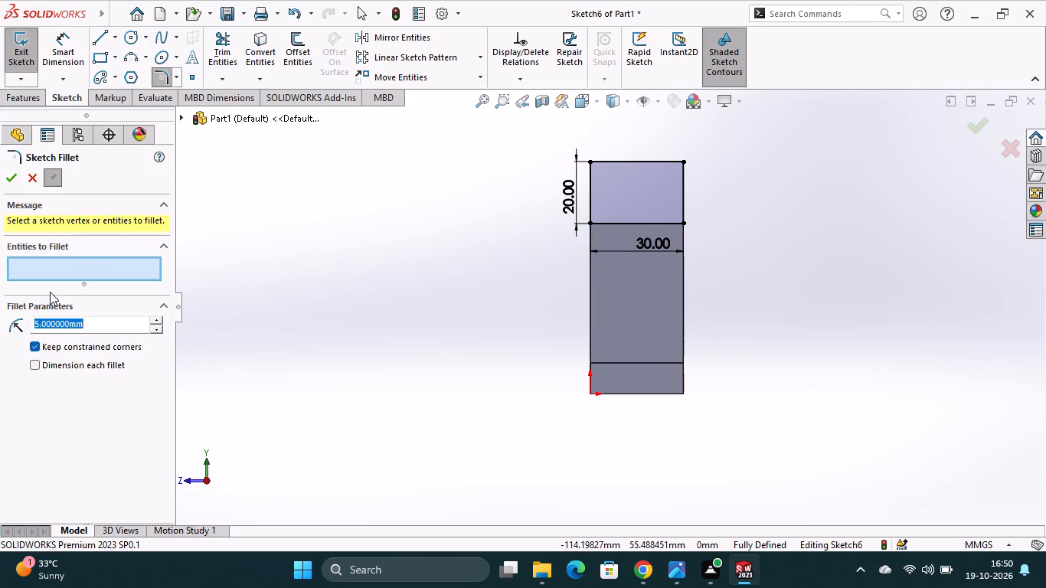
pyautogui.click(590, 161)
pyautogui.click(682, 161)
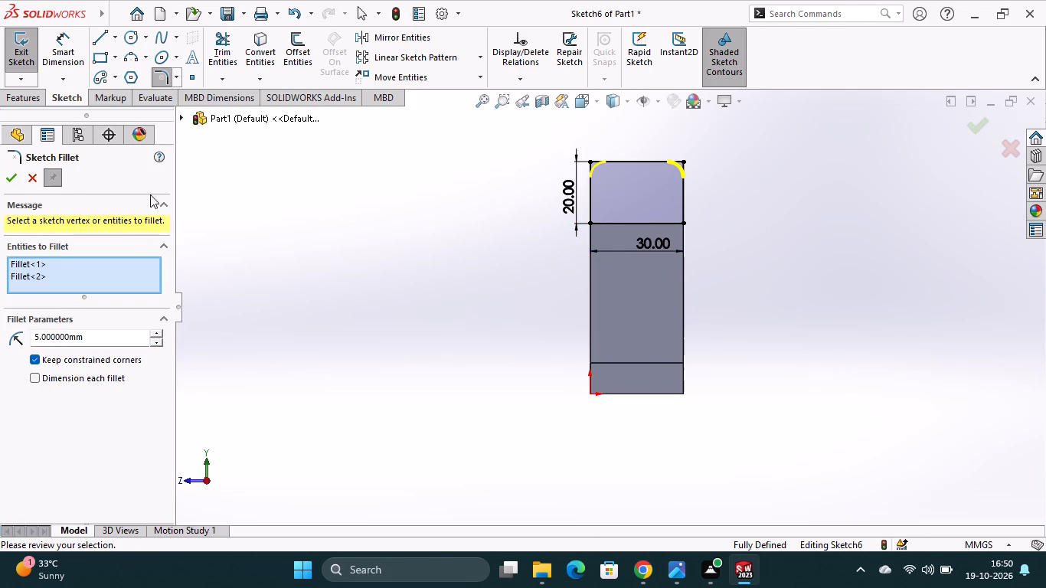
pyautogui.click(11, 178)
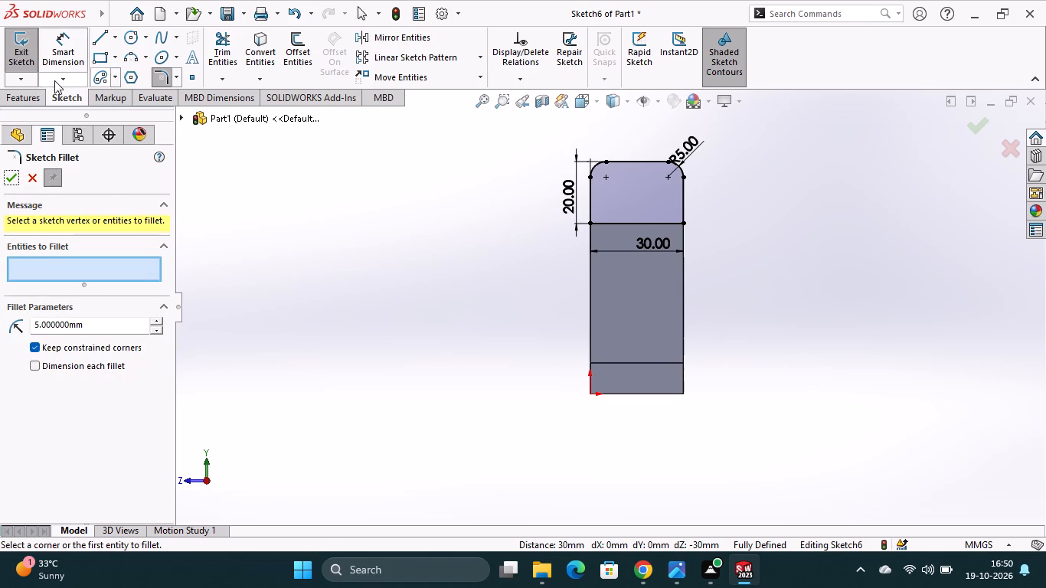
pyautogui.click(16, 95)
pyautogui.click(10, 175)
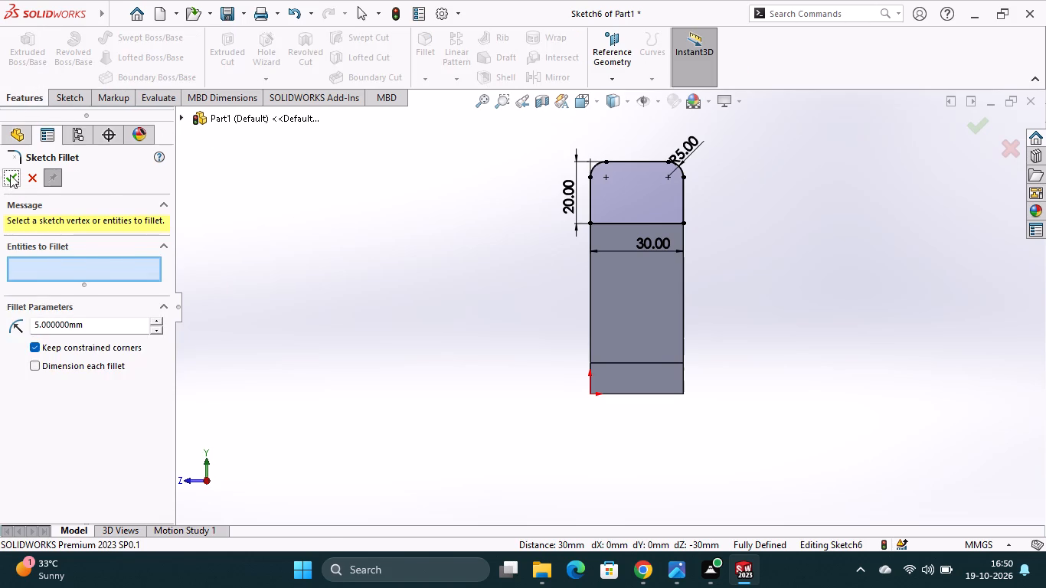
# Extrude the rounded profile blind in both directions, 8 mm toward the base side and 5 mm the opposite way, merging the result.
pyautogui.click(35, 67)
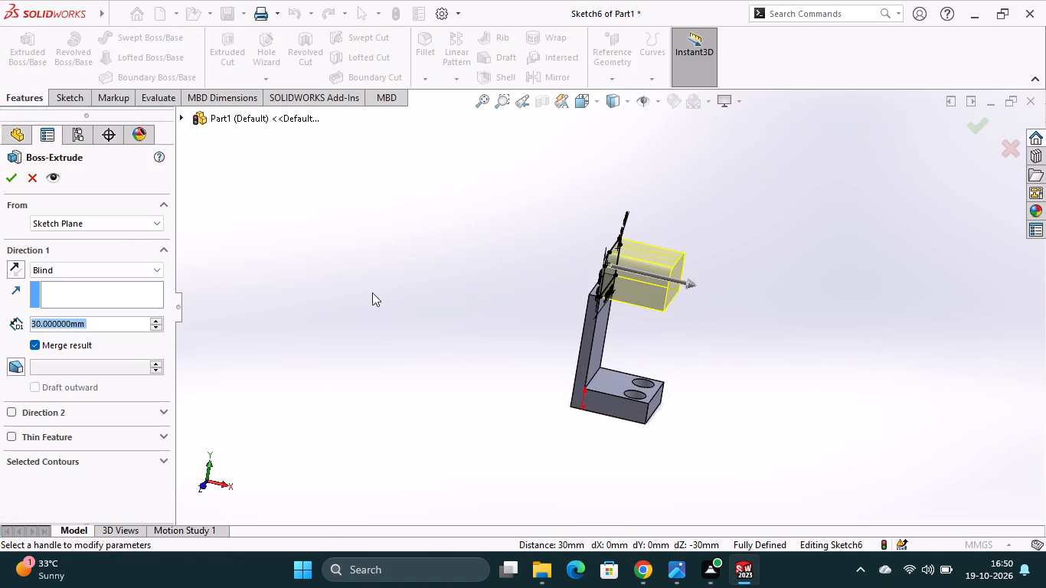
pyautogui.click(97, 323)
pyautogui.moveTo(92, 322); pyautogui.dragTo(30, 326)
pyautogui.press('7')
pyautogui.press('Return')
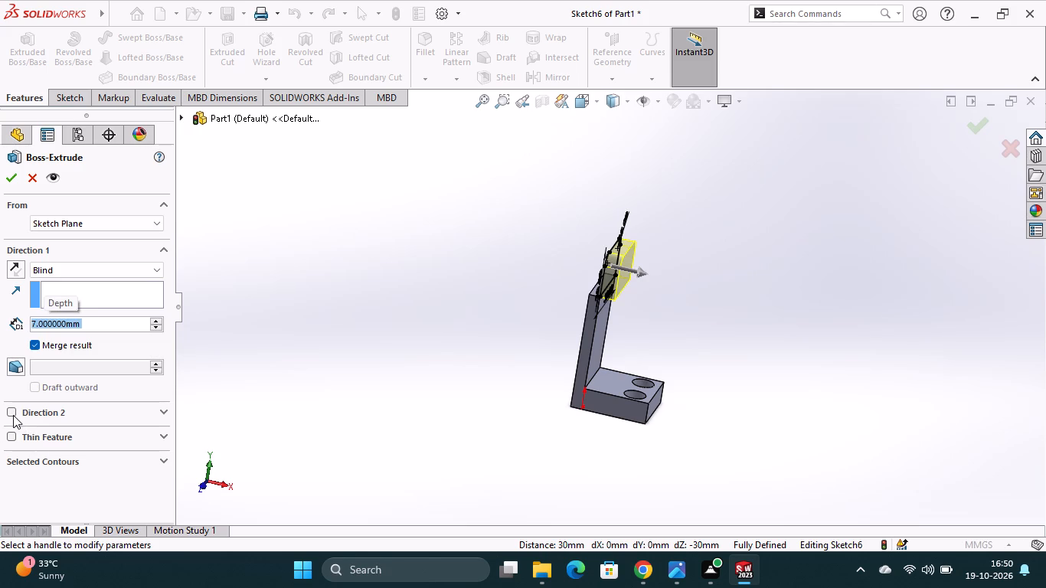
pyautogui.click(13, 415)
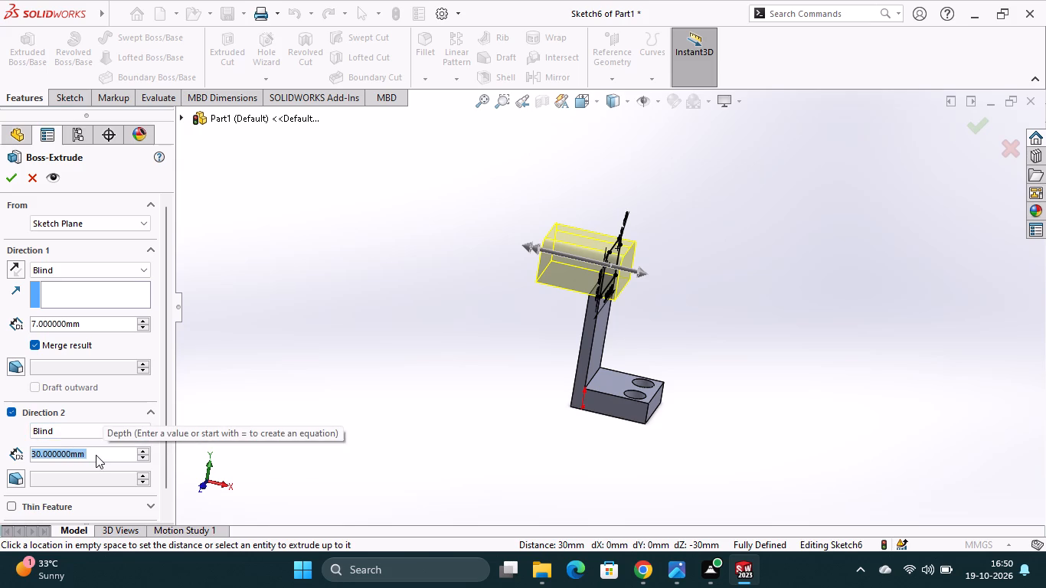
pyautogui.press('5')
pyautogui.press('Return')
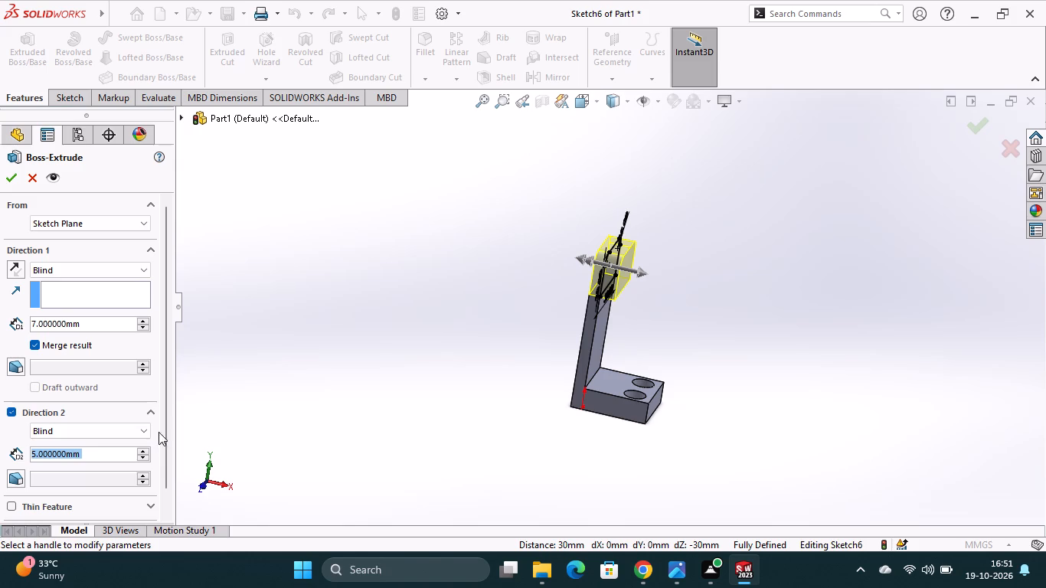
pyautogui.moveTo(85, 324); pyautogui.dragTo(31, 321)
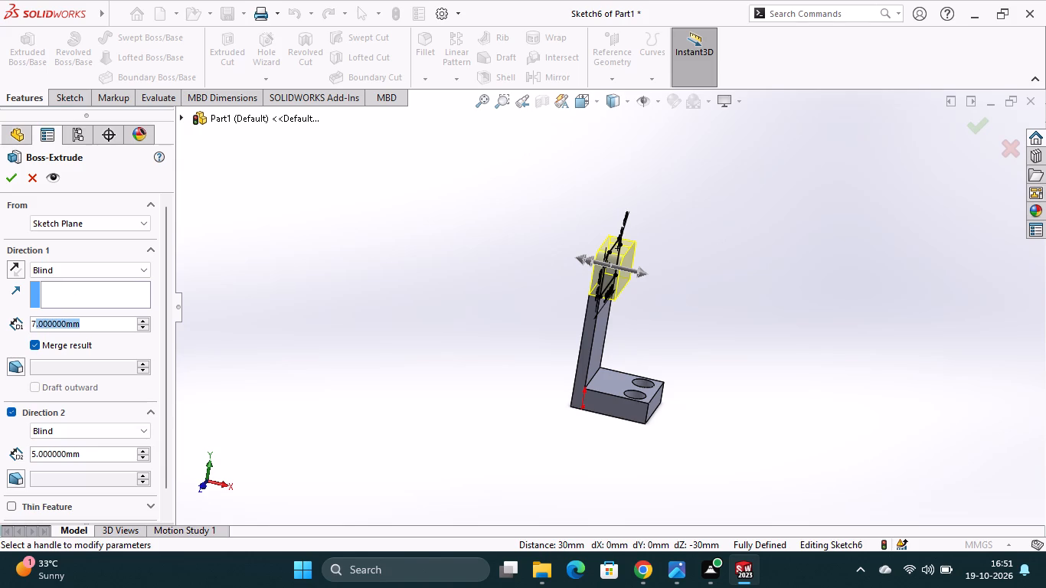
pyautogui.moveTo(31, 321); pyautogui.dragTo(31, 321)
pyautogui.press('8')
pyautogui.press('Return')
pyautogui.click(11, 178)
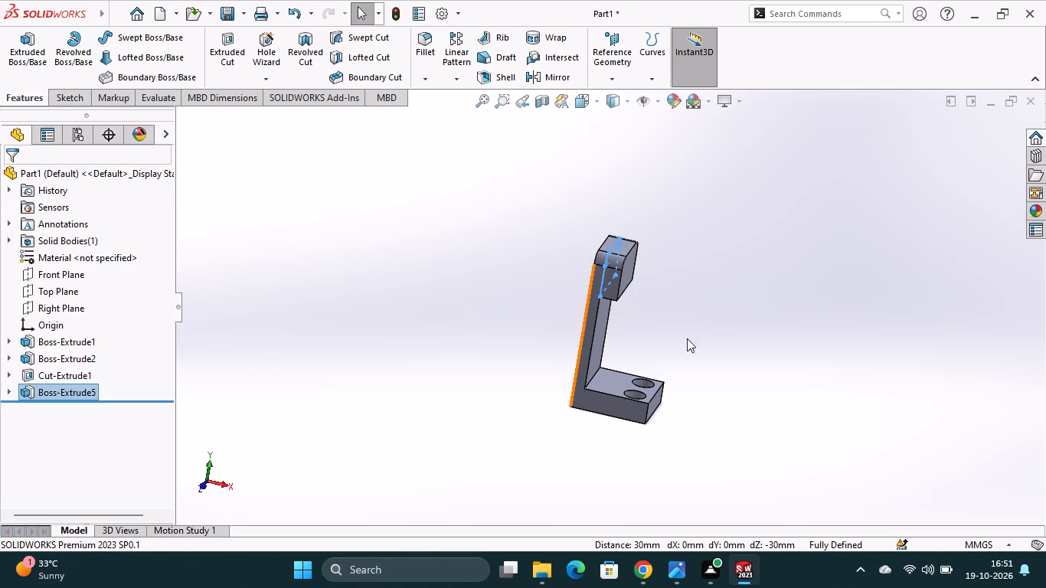
# Start a sketch on the top block's face on the base side and draw a horizontal centerline about 32.2 mm long from its side edge.
pyautogui.moveTo(706, 341); pyautogui.dragTo(688, 341, button='middle')
pyautogui.click(698, 319)
pyautogui.click(614, 269)
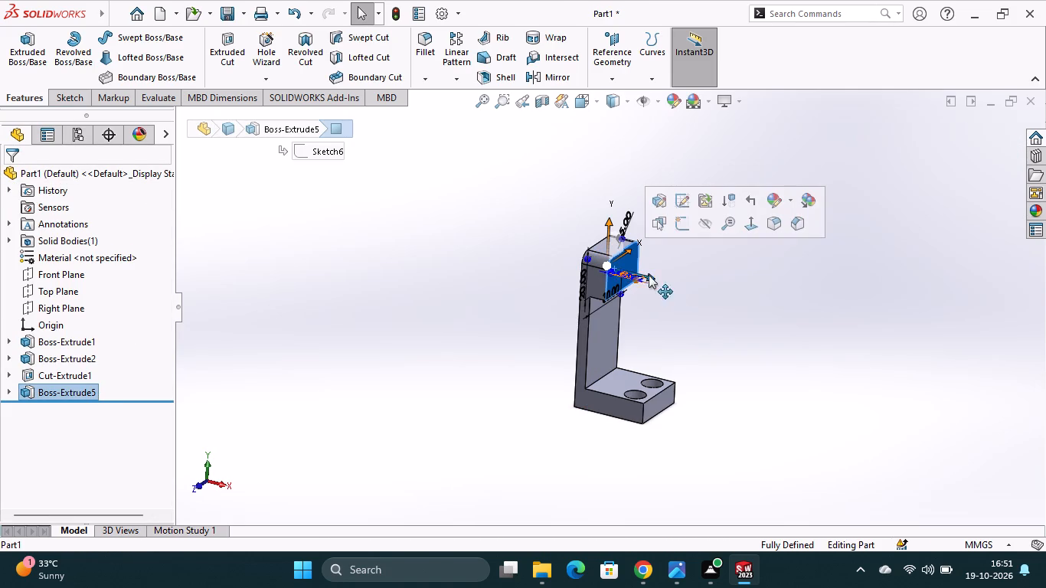
pyautogui.click(678, 228)
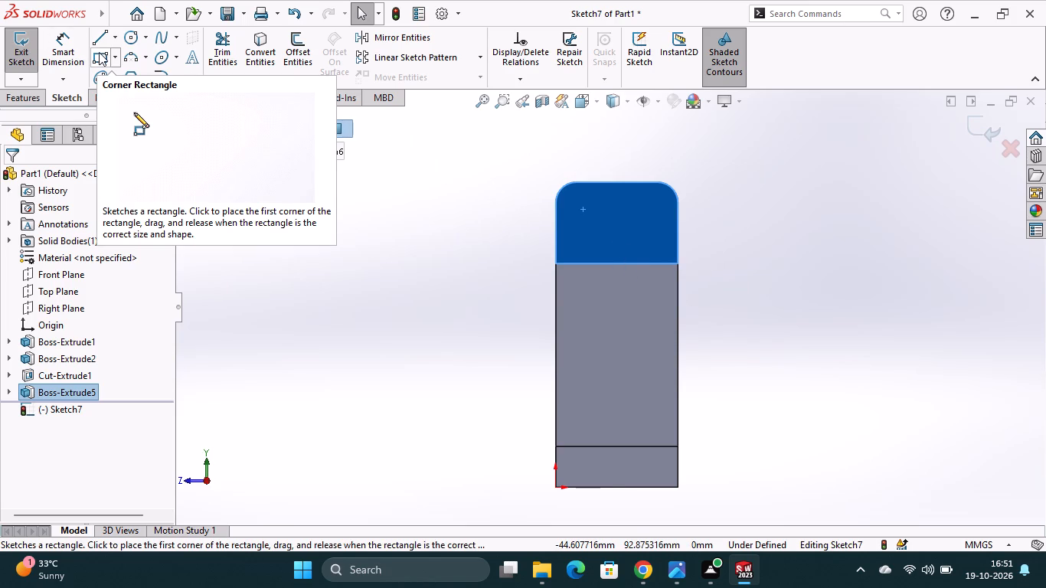
pyautogui.click(116, 38)
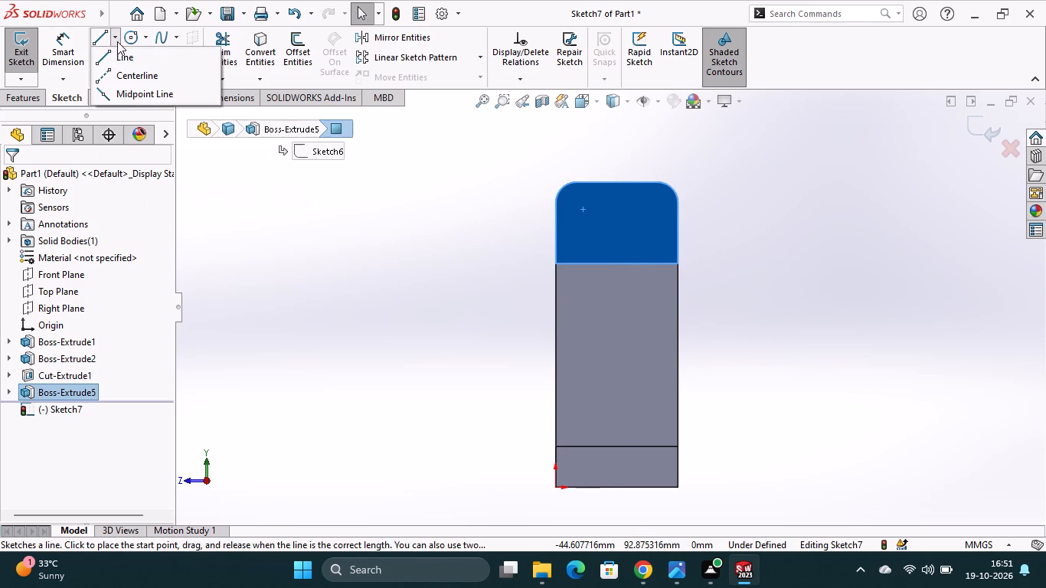
pyautogui.click(120, 71)
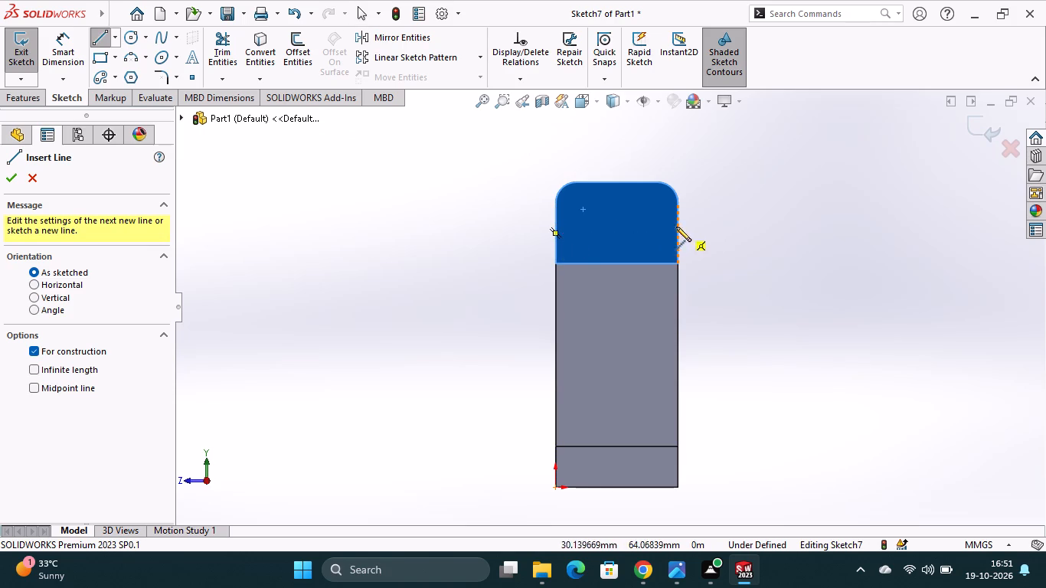
pyautogui.click(556, 221)
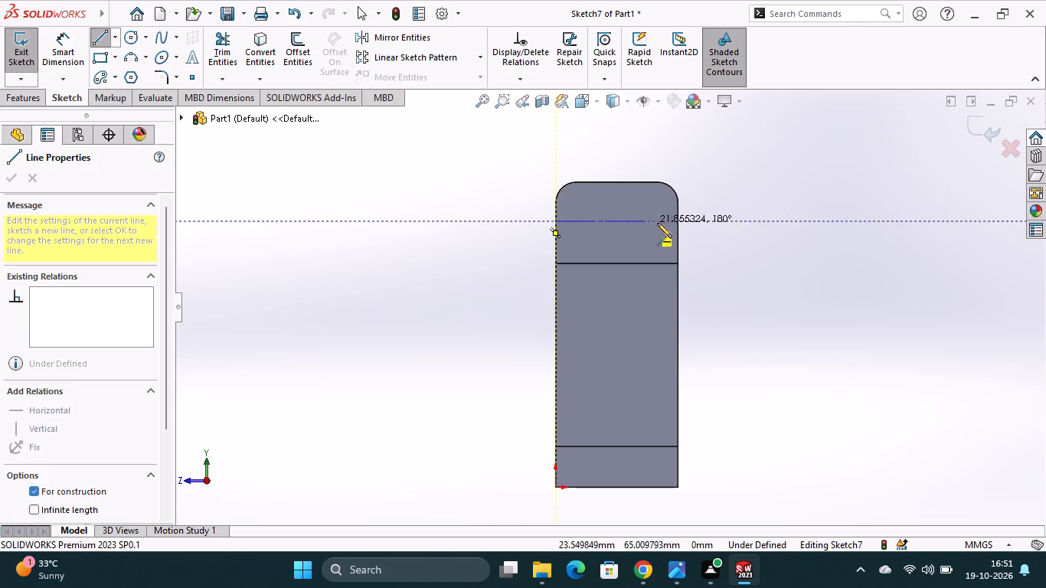
pyautogui.click(687, 224)
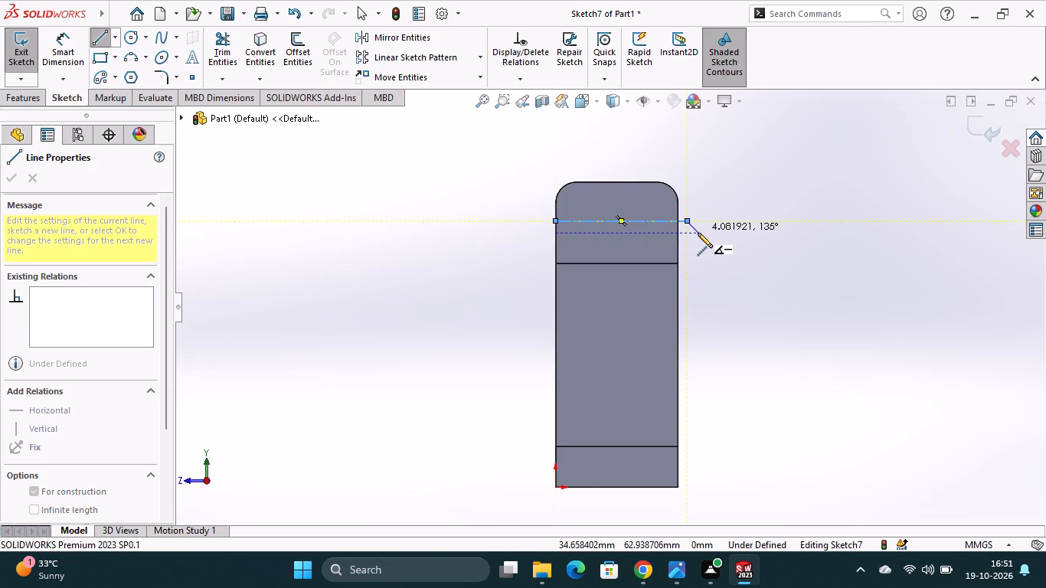
pyautogui.press('Escape')
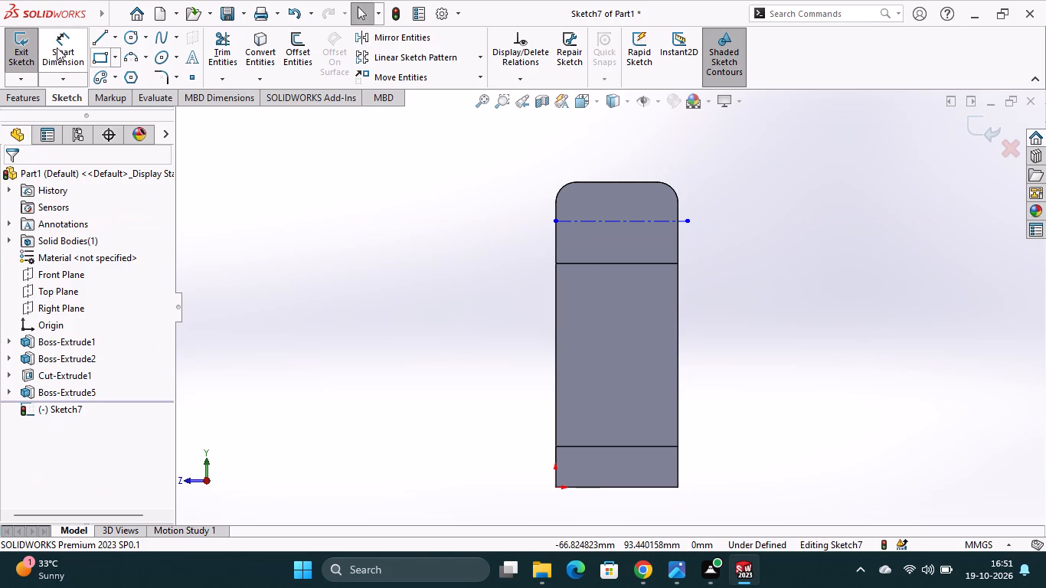
# Dimension the horizontal centerline 10 mm above the block's lower edge.
pyautogui.click(56, 46)
pyautogui.click(626, 221)
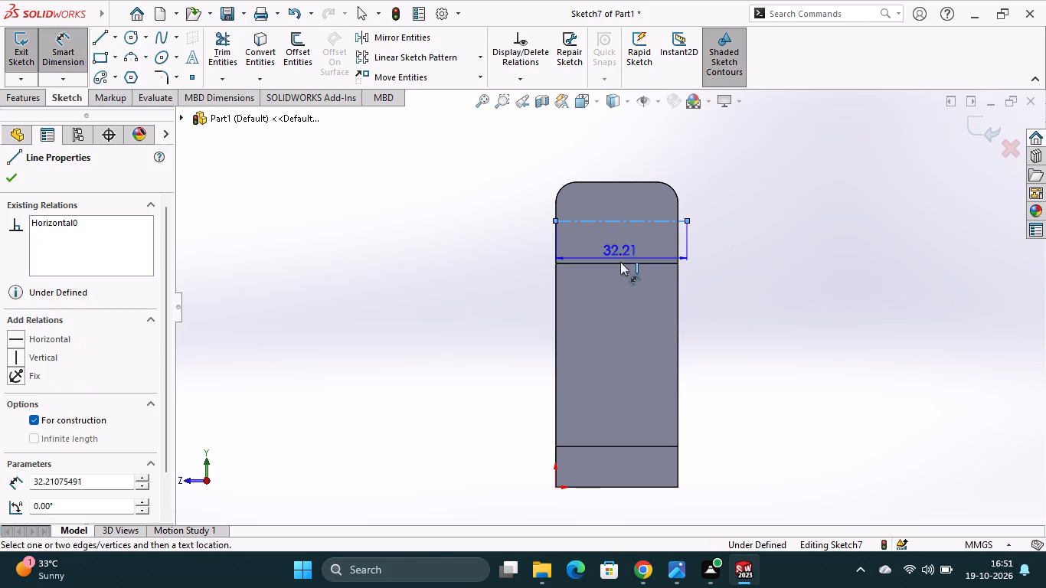
pyautogui.click(620, 263)
pyautogui.click(705, 257)
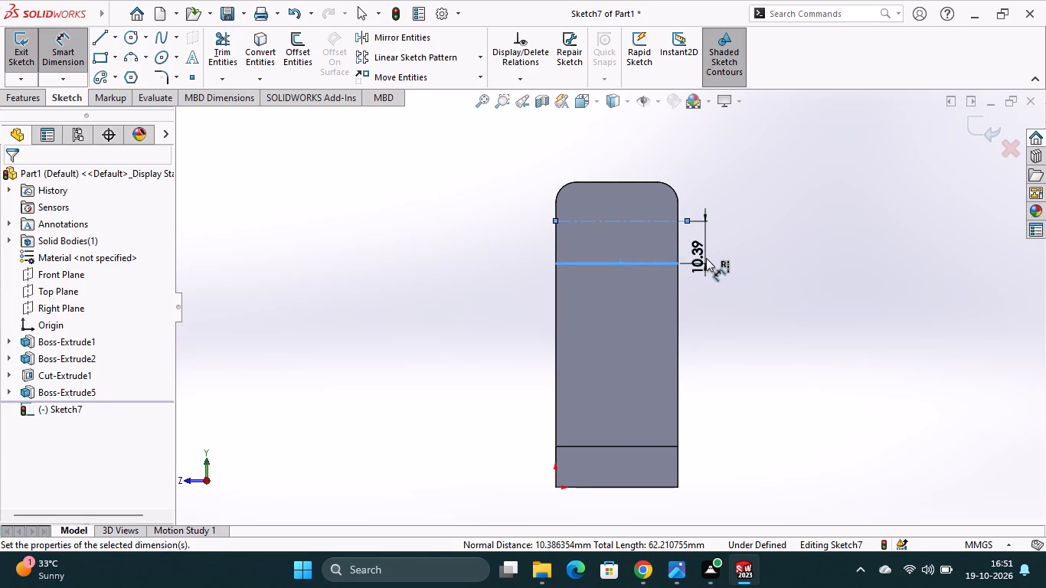
pyautogui.write('10')
pyautogui.press('Return')
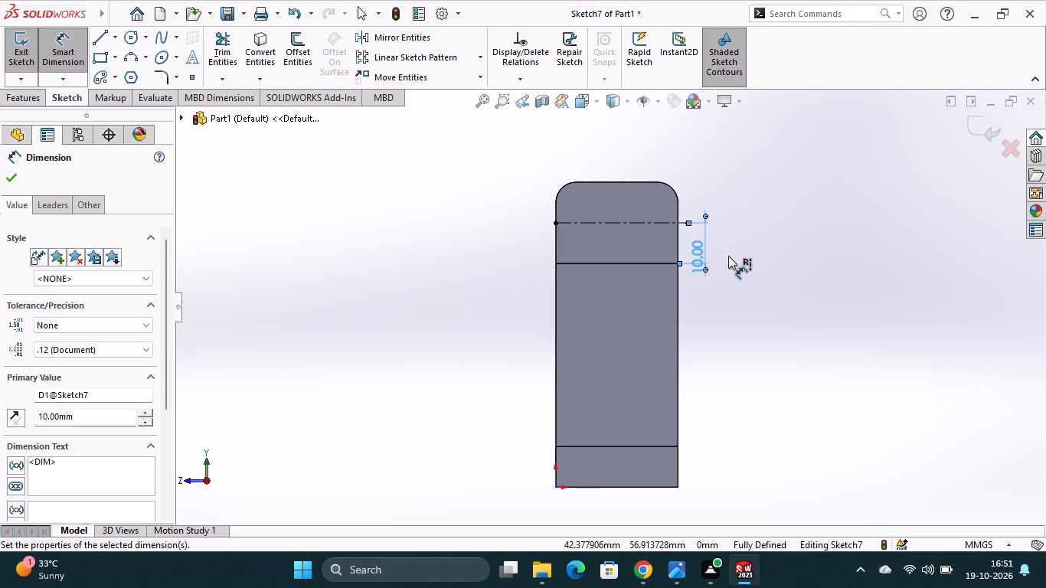
# Draw a vertical centerline about 25.4 mm long upward from the midpoint of the block's lower edge.
pyautogui.click(117, 39)
pyautogui.click(123, 73)
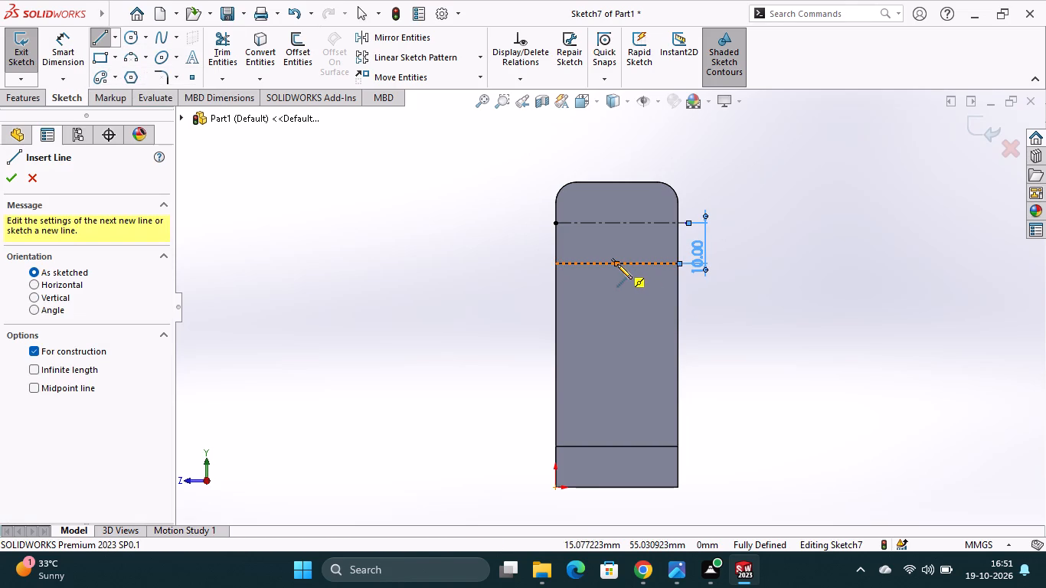
pyautogui.click(617, 264)
pyautogui.click(619, 160)
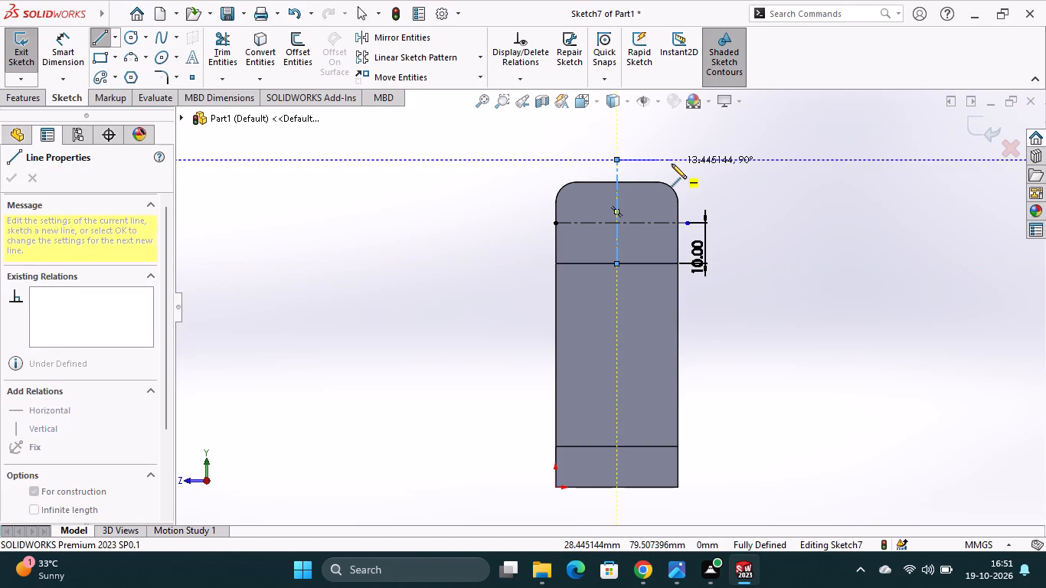
pyautogui.press('Escape')
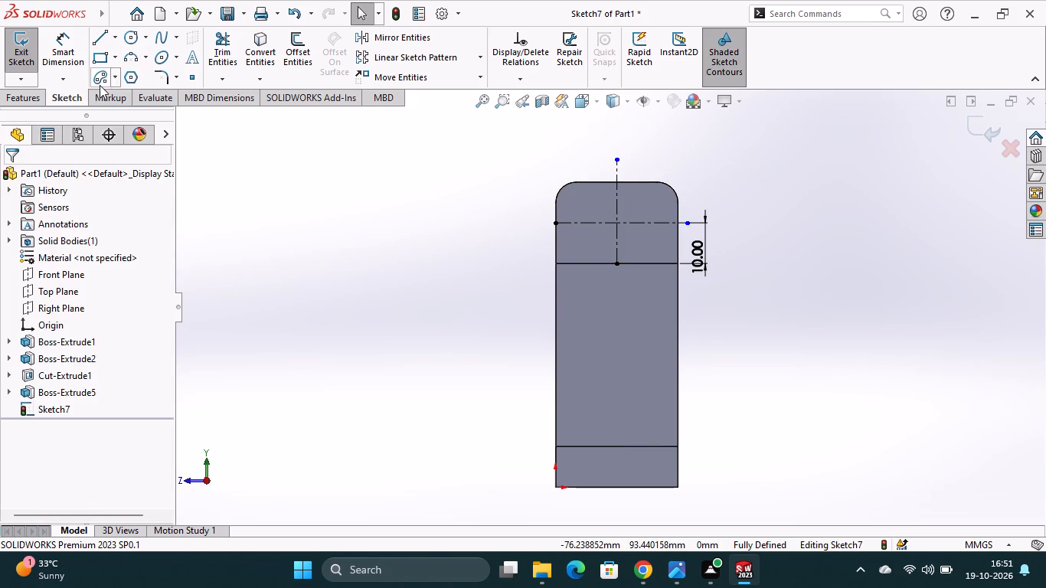
# Sketch a straight slot along the horizontal centerline, about 12 mm between arc centers and about 8.6 mm wide.
pyautogui.click(114, 82)
pyautogui.click(143, 99)
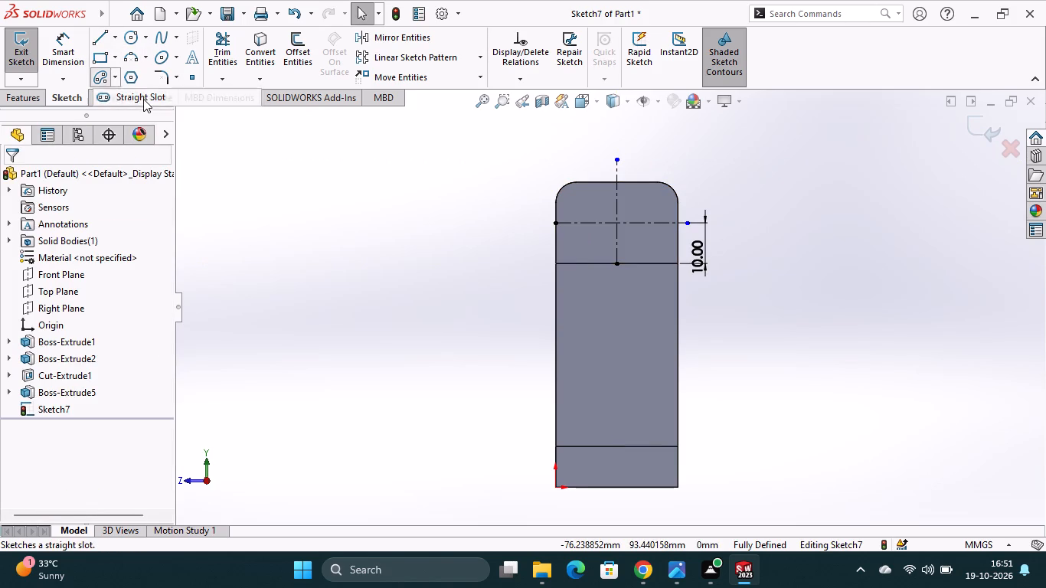
pyautogui.click(592, 221)
pyautogui.click(641, 222)
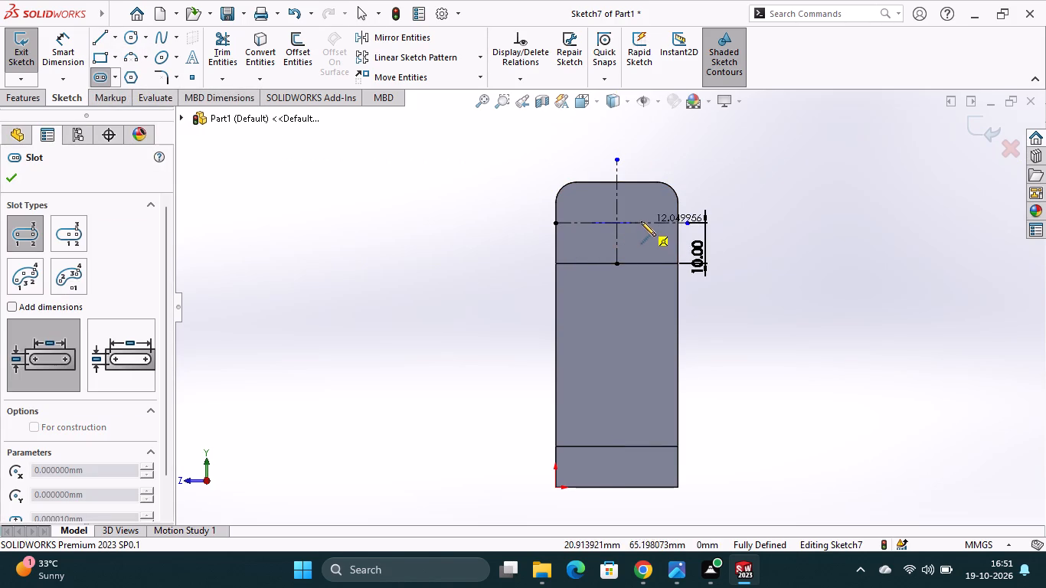
pyautogui.click(636, 240)
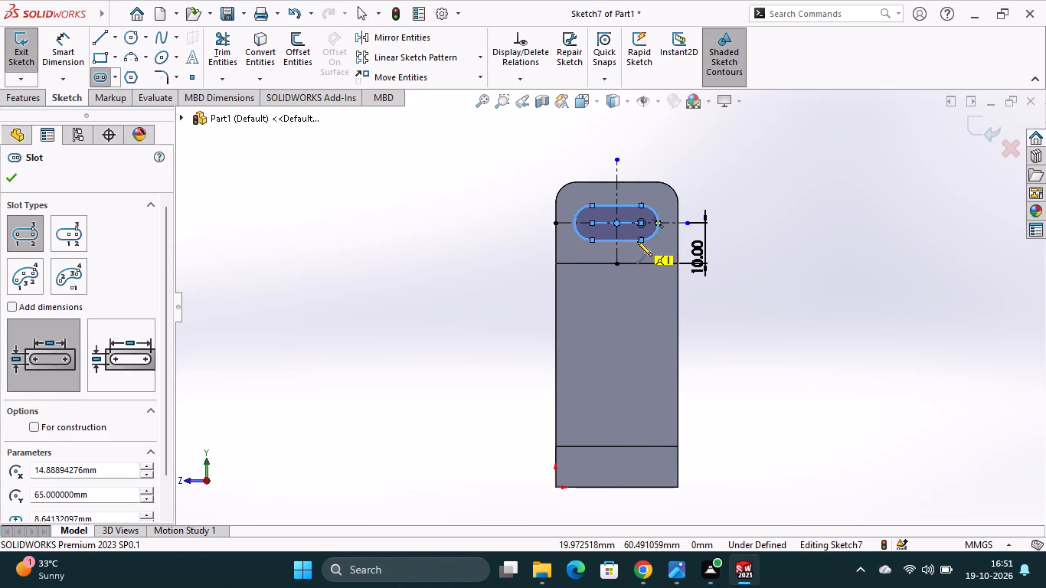
pyautogui.press('Escape')
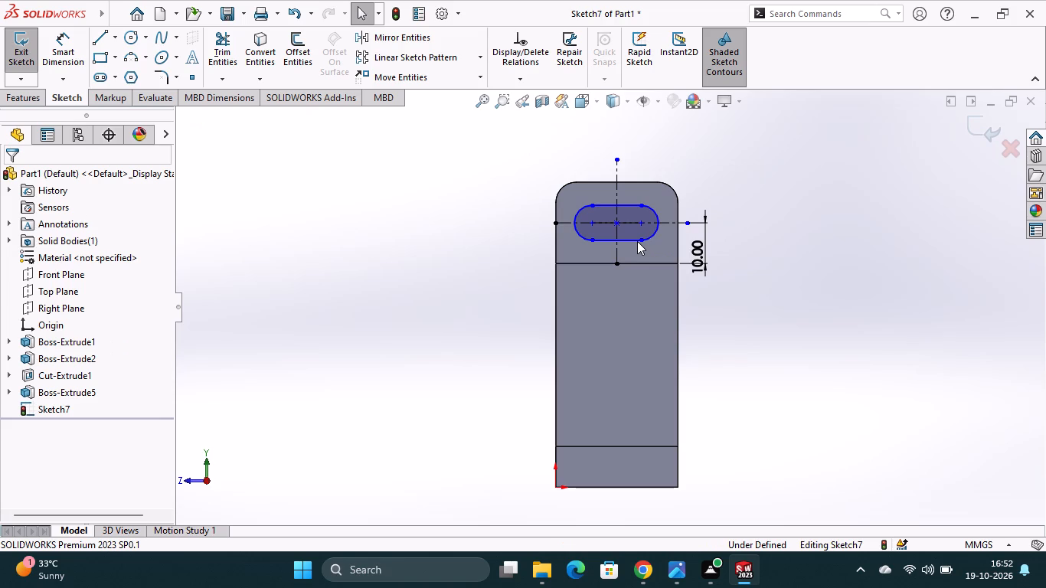
# Dimension the slot to 11 mm between its arc centers and 10 mm wide.
pyautogui.click(63, 39)
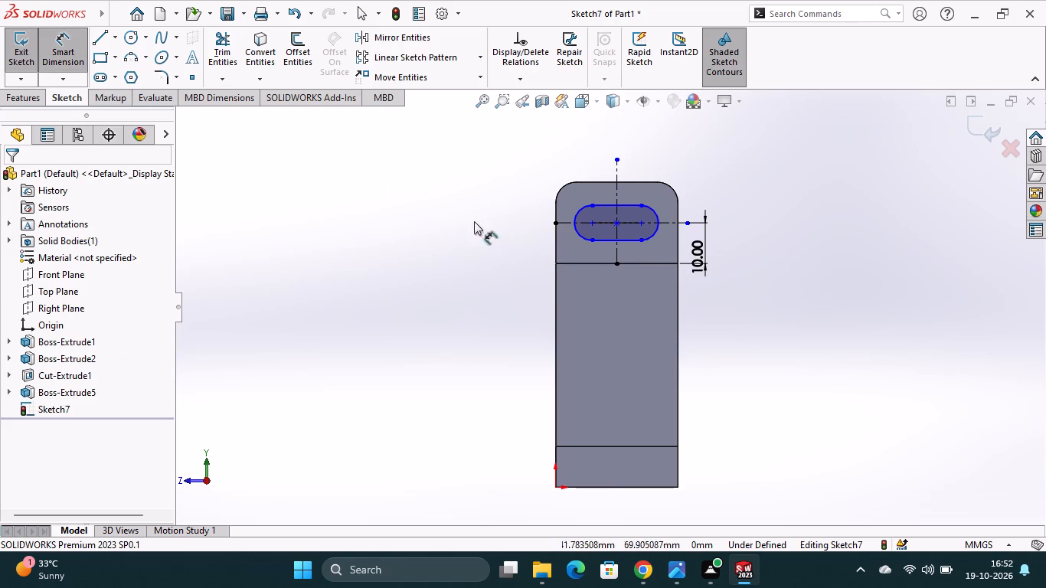
pyautogui.click(593, 225)
pyautogui.click(639, 220)
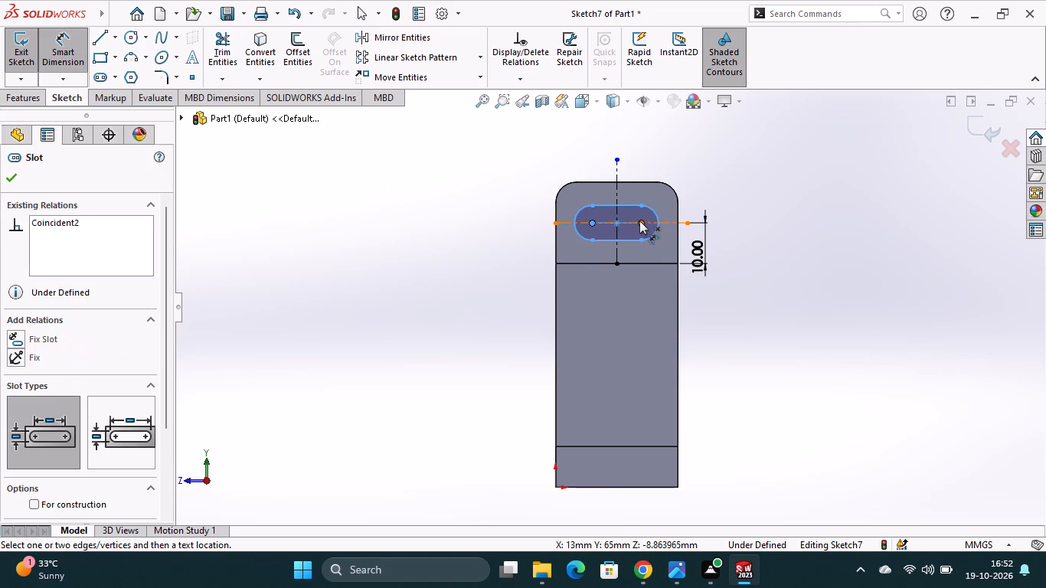
pyautogui.click(634, 196)
pyautogui.write('11')
pyautogui.press('Return')
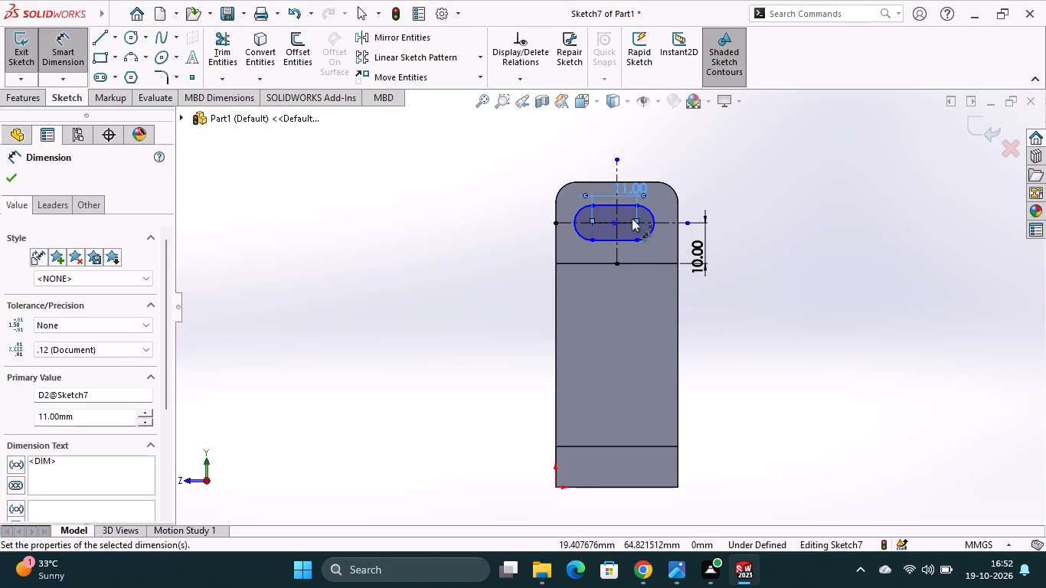
pyautogui.click(629, 206)
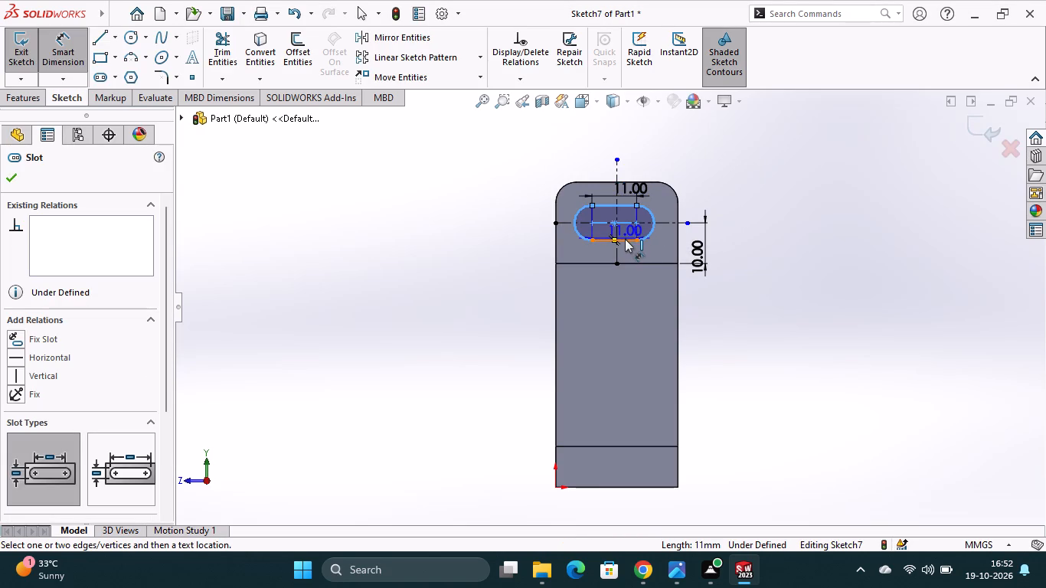
pyautogui.click(626, 238)
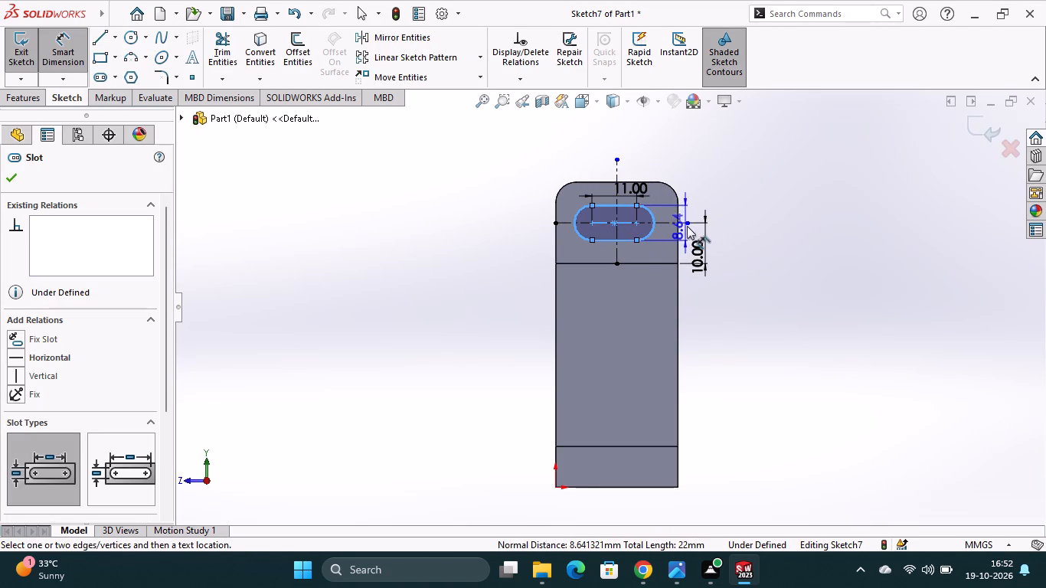
pyautogui.click(693, 229)
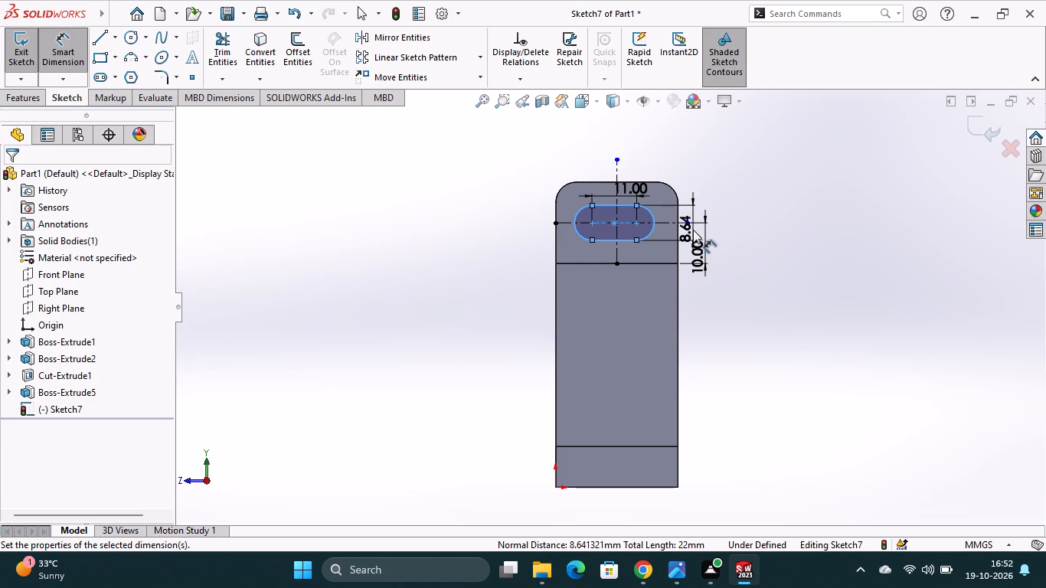
pyautogui.write('10')
pyautogui.press('Return')
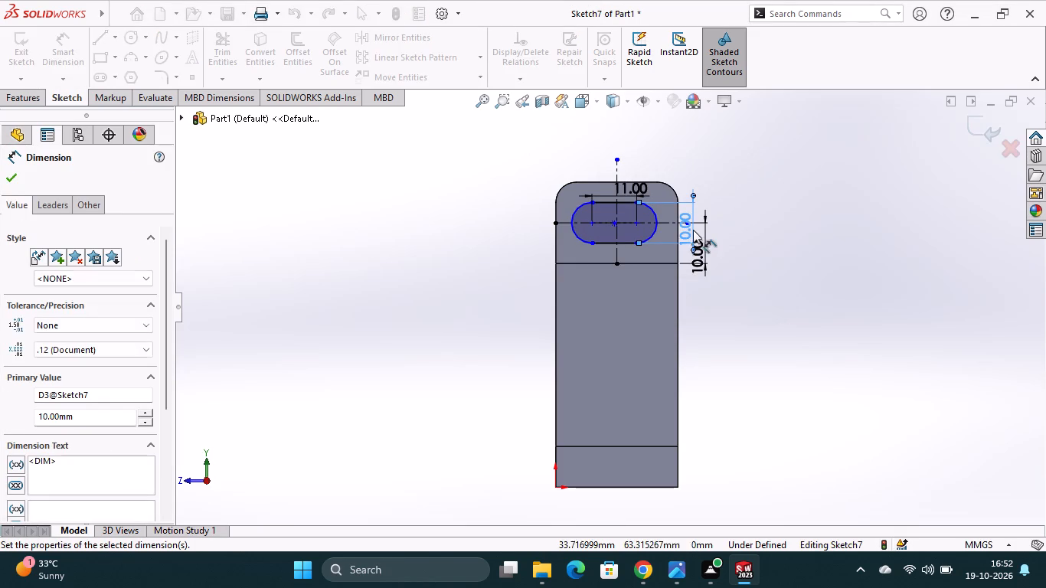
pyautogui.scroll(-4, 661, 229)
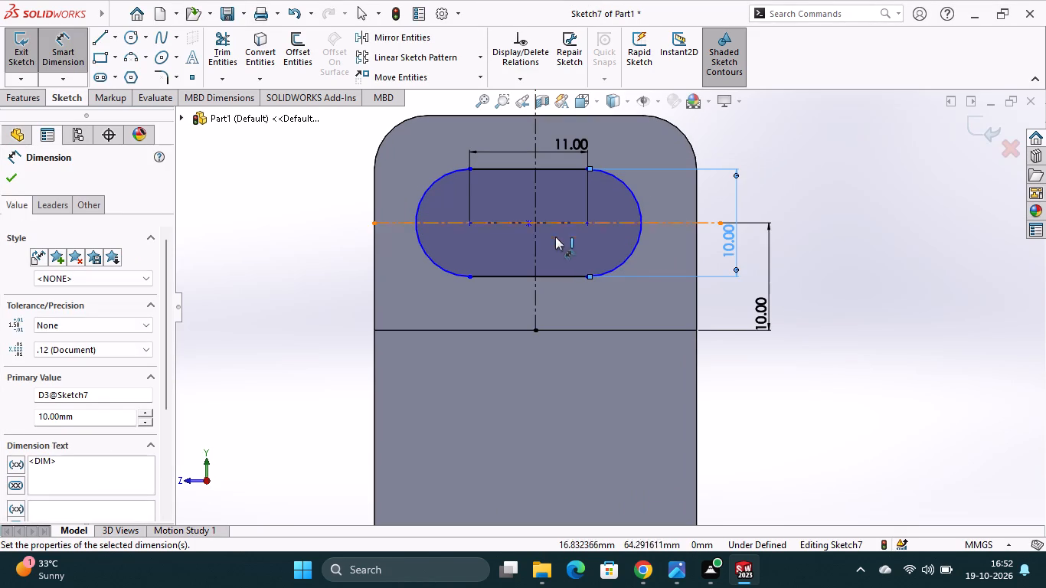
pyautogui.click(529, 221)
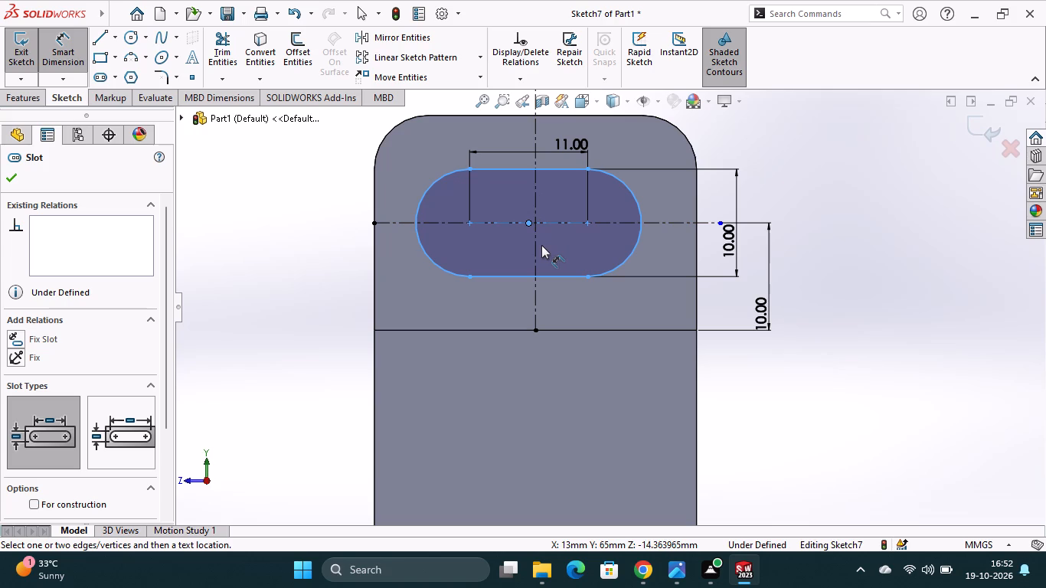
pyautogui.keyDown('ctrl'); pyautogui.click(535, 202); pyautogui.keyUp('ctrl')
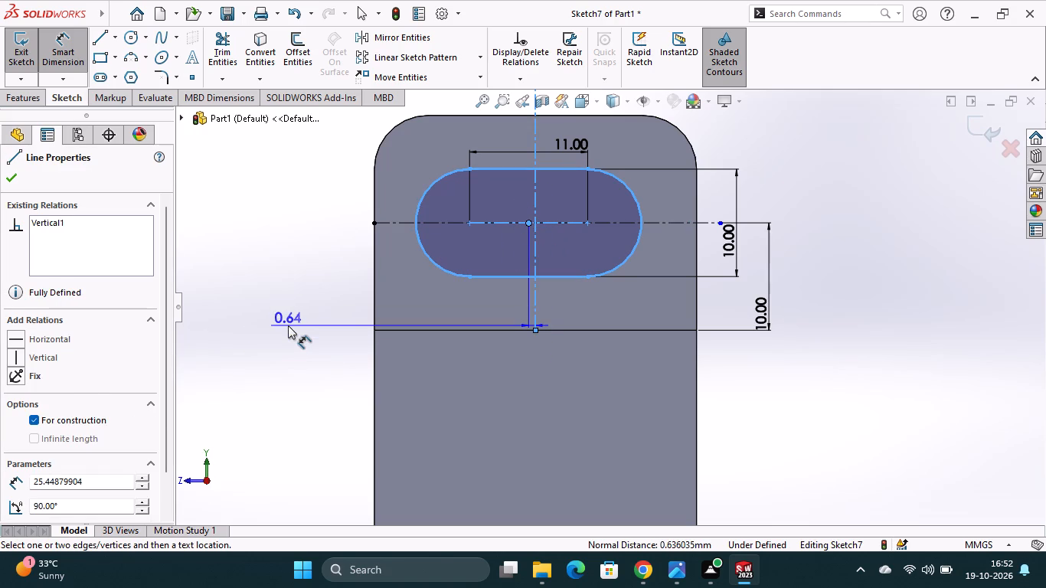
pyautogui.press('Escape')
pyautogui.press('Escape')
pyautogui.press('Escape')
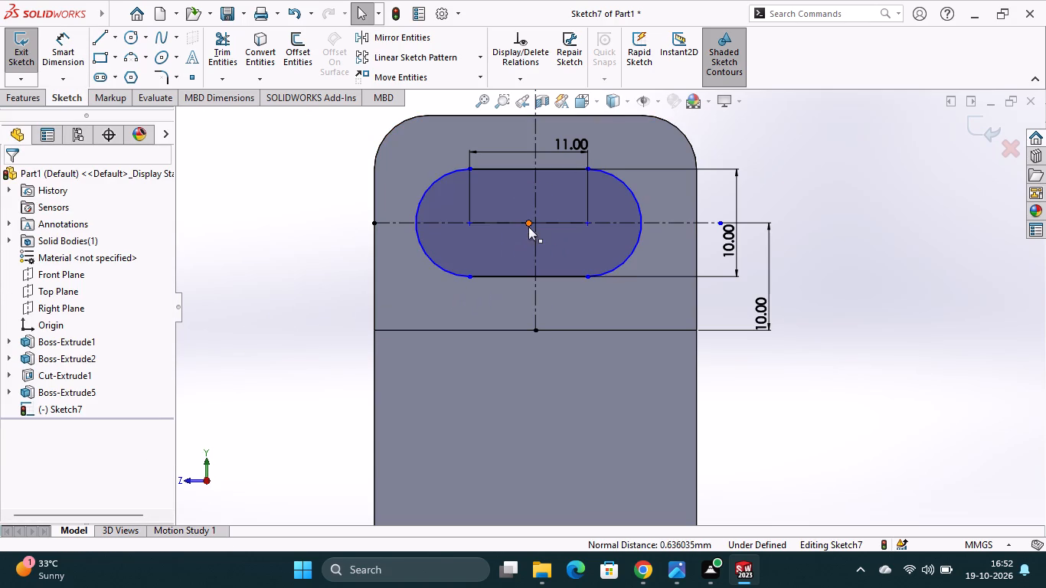
# Add a Midpoint relation between the slot's center point and the vertical centerline.
pyautogui.keyDown('ctrl'); pyautogui.click(529, 224); pyautogui.keyUp('ctrl')
pyautogui.keyDown('ctrl'); pyautogui.click(534, 200); pyautogui.keyUp('ctrl')
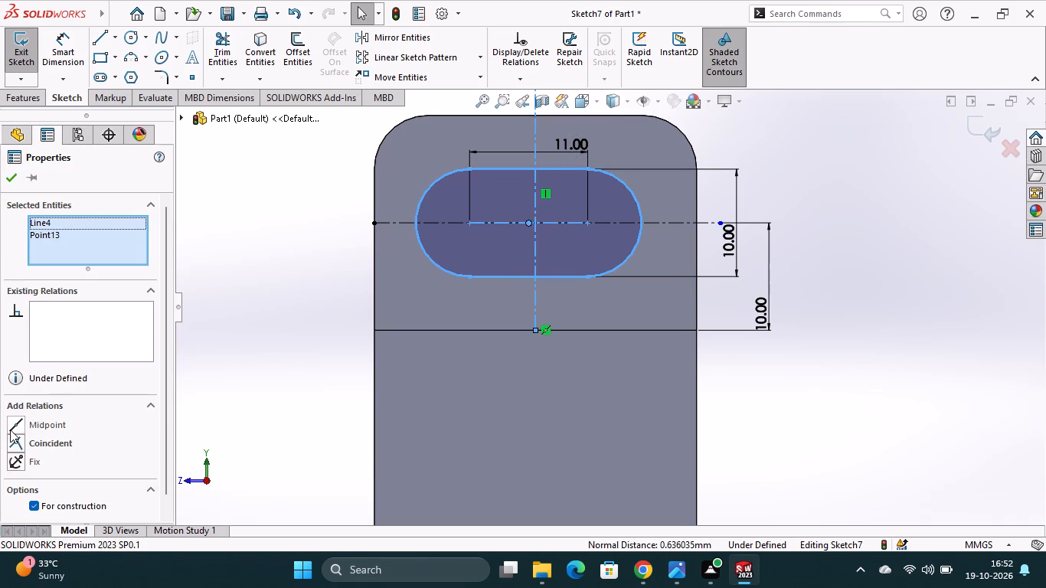
pyautogui.click(17, 423)
pyautogui.click(13, 177)
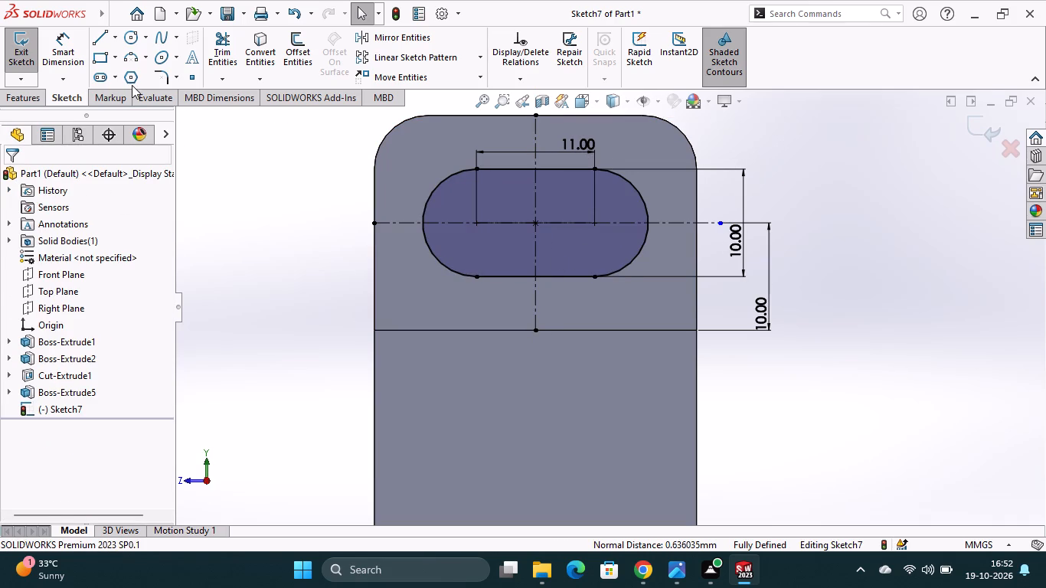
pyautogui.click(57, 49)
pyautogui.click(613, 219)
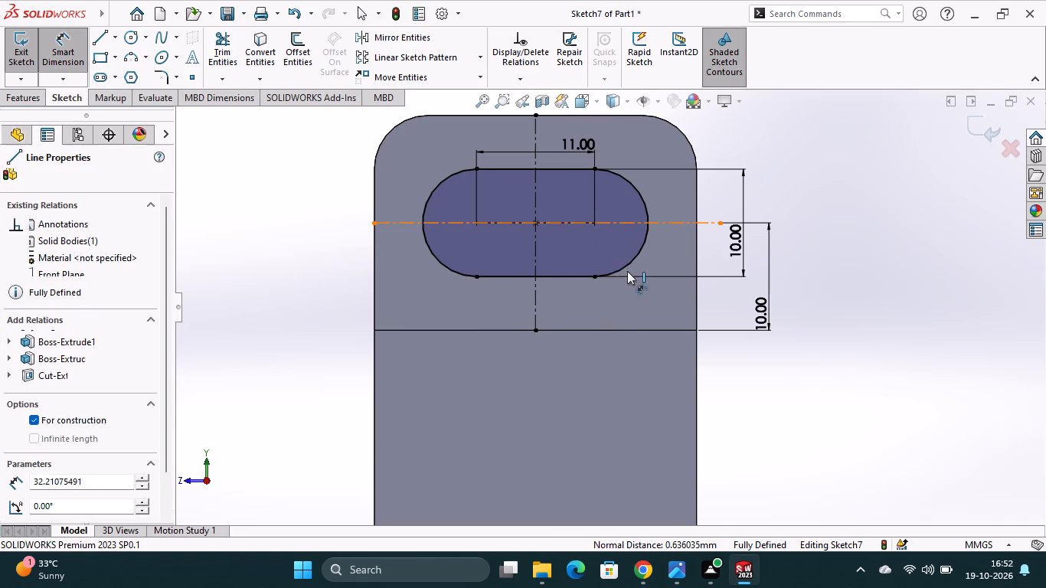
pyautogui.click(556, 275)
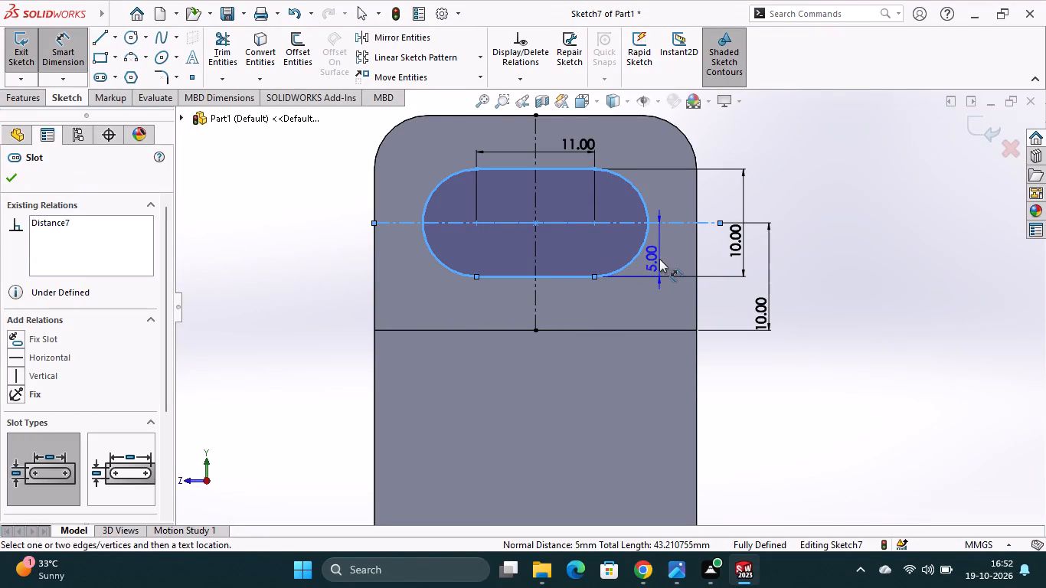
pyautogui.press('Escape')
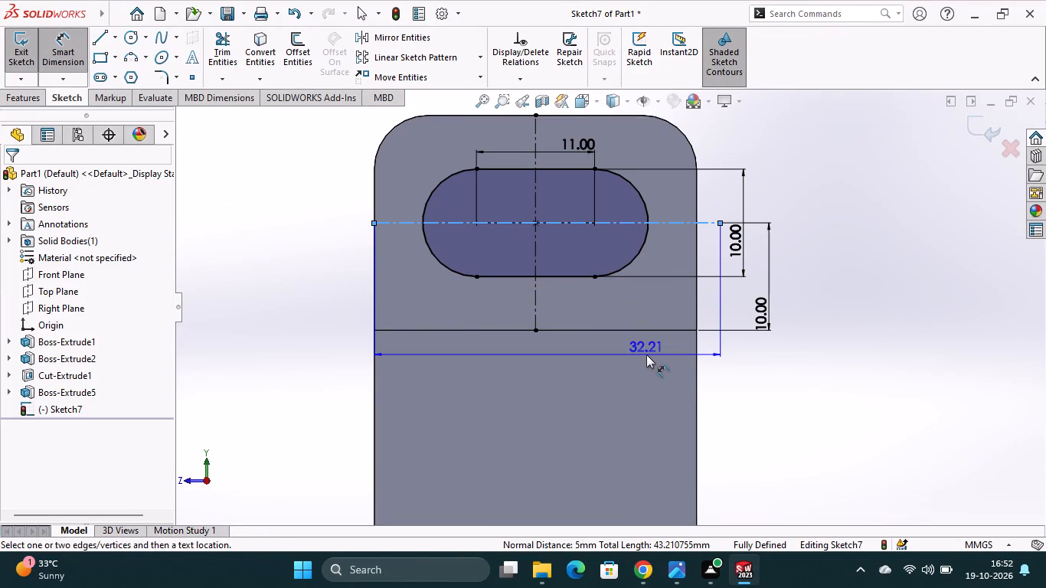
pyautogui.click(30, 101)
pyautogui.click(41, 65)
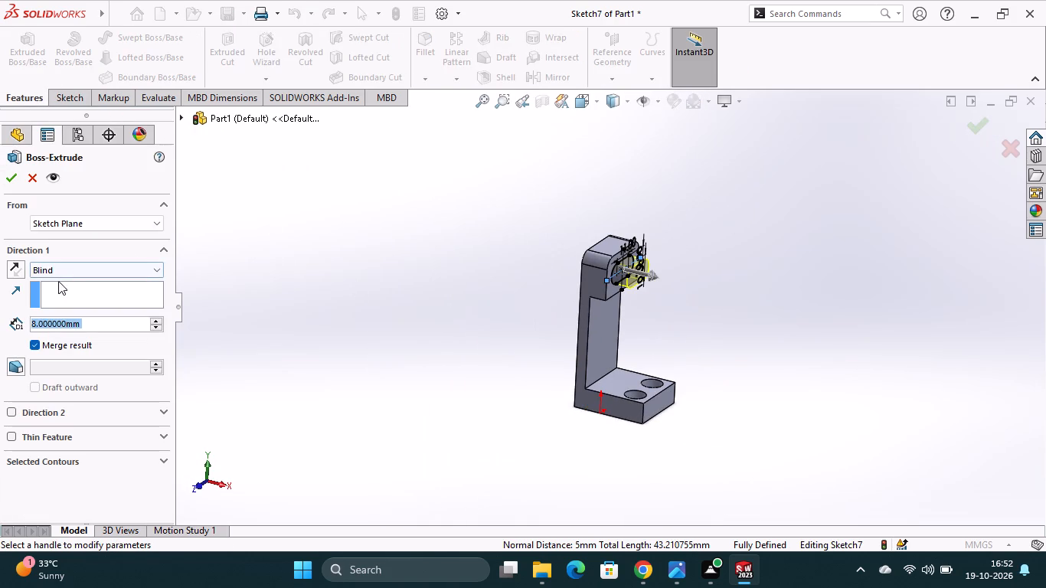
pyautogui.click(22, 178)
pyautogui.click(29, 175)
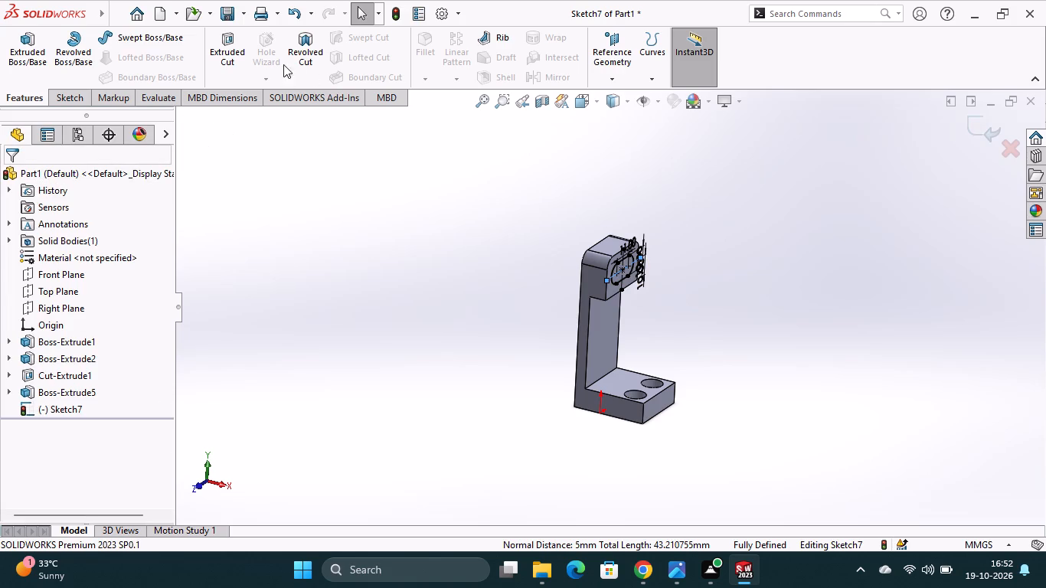
# Cut-extrude the slot sketch Through All to open the slot in the top block.
pyautogui.click(242, 70)
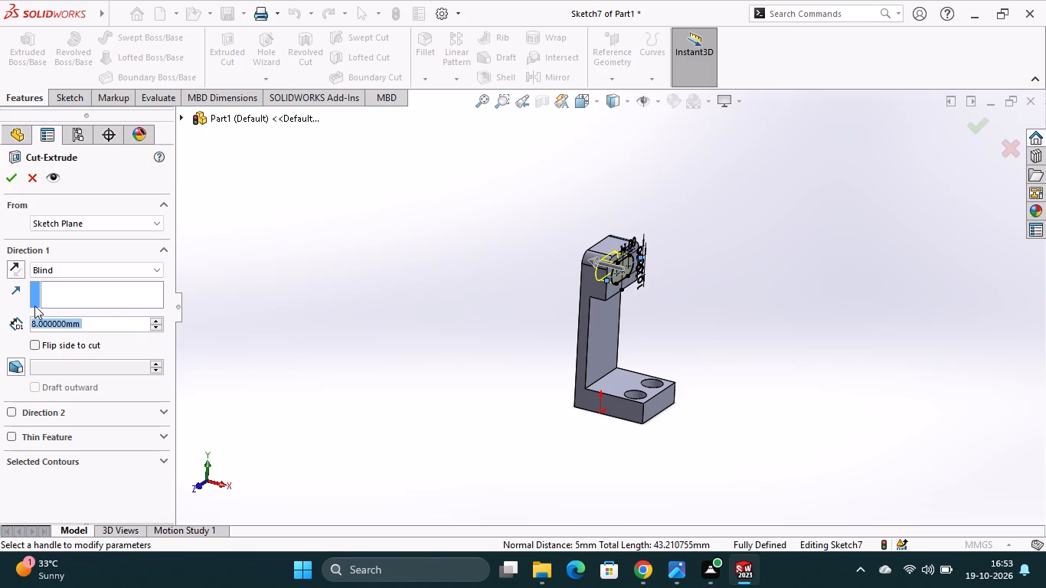
pyautogui.click(93, 271)
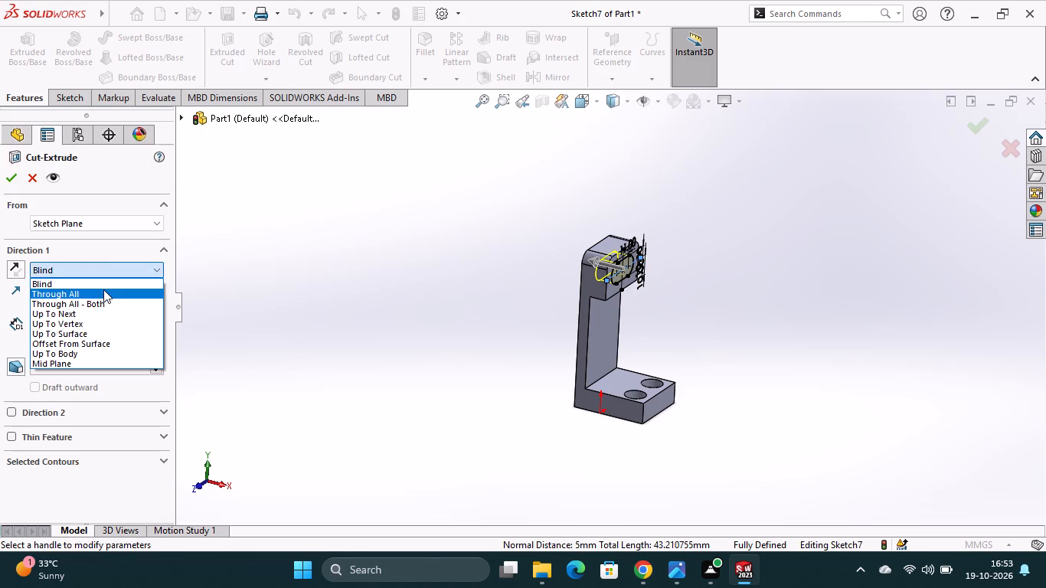
pyautogui.click(103, 294)
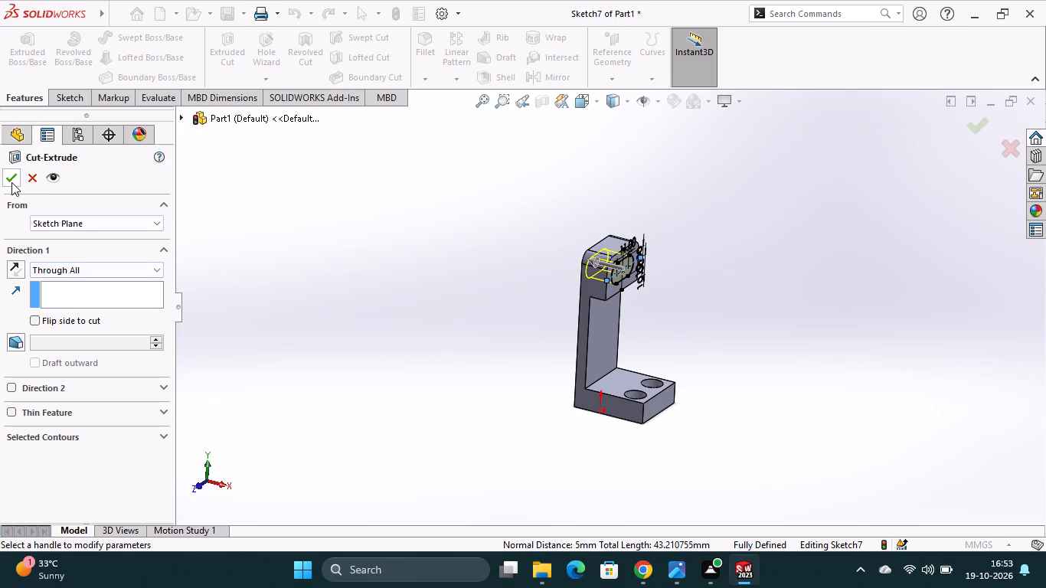
pyautogui.click(11, 182)
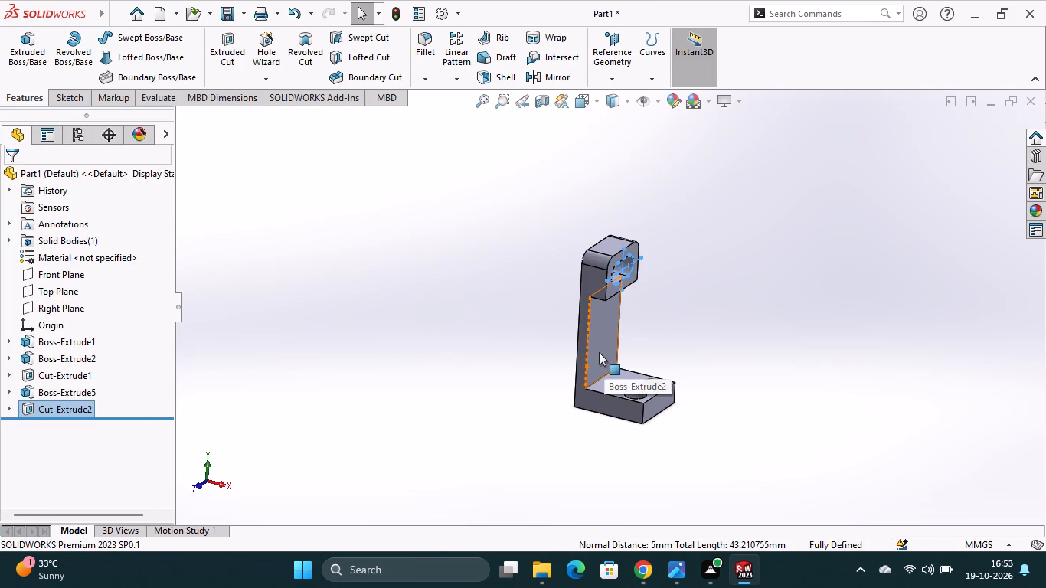
# Start a sketch on the upright wall's inner face and draw a vertical centerline upward from its lower edge's midpoint.
pyautogui.click(599, 351)
pyautogui.click(665, 314)
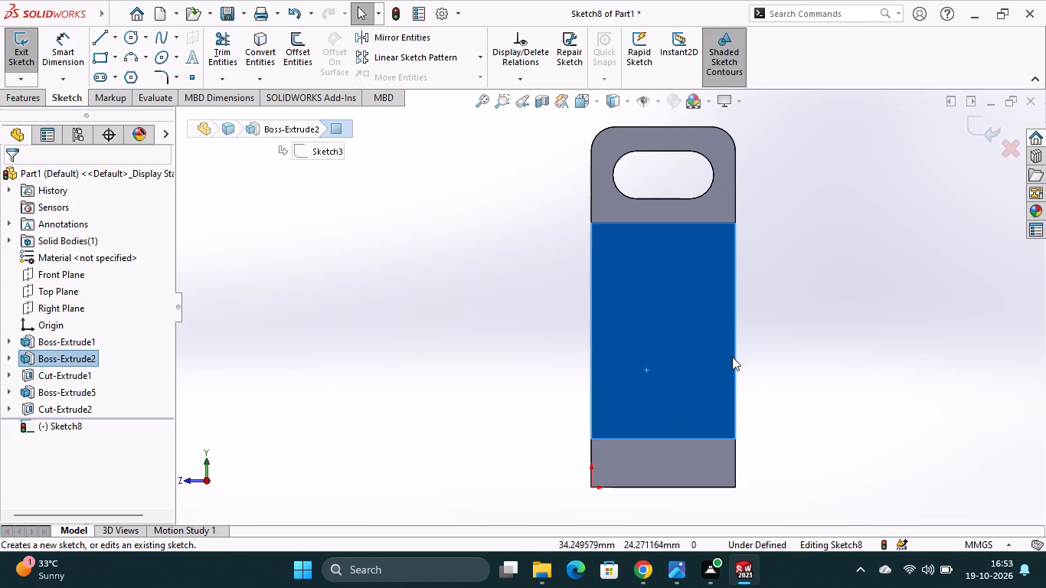
pyautogui.click(117, 41)
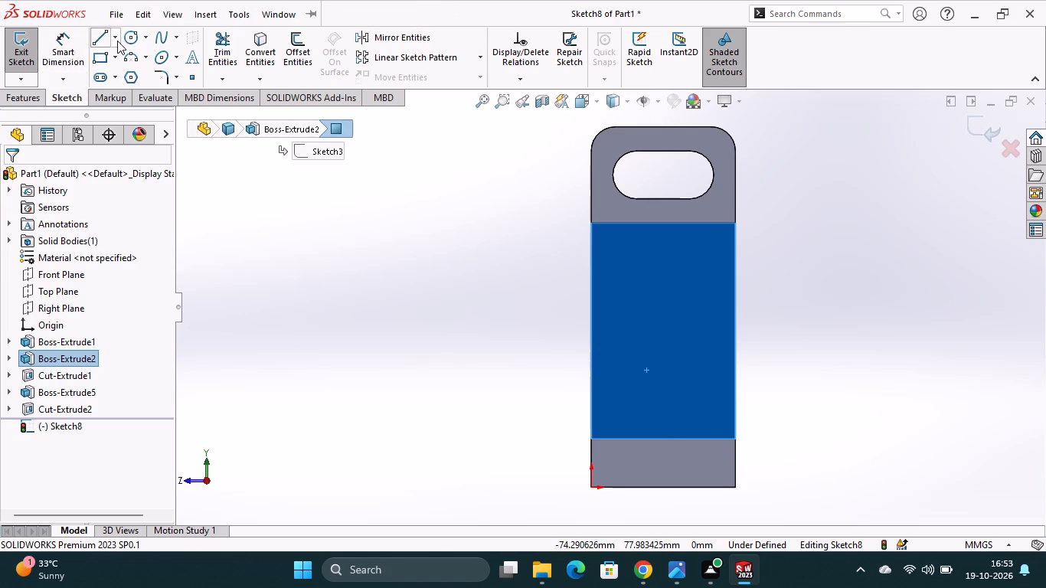
pyautogui.click(119, 76)
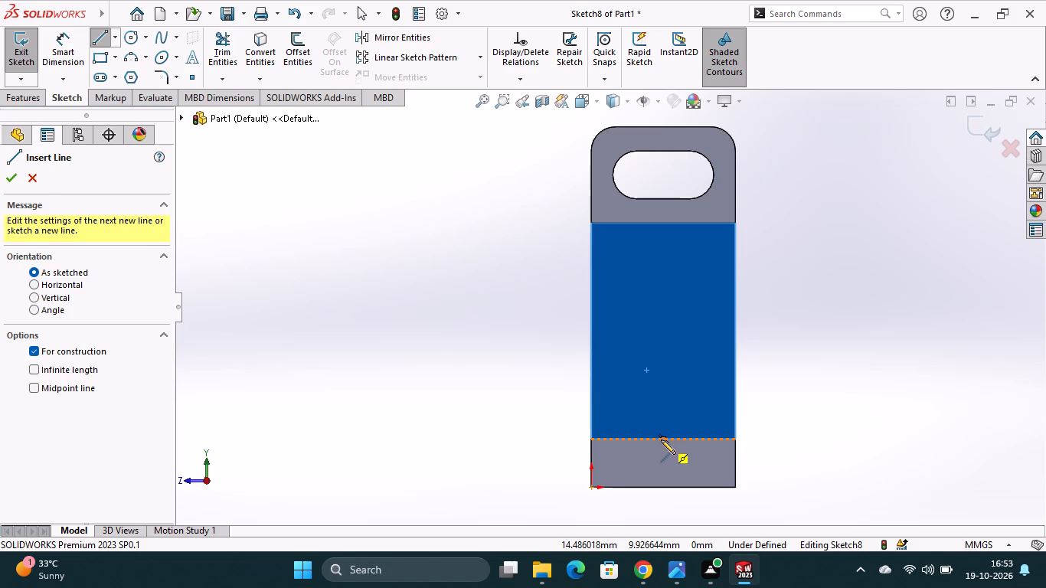
pyautogui.click(661, 439)
pyautogui.click(666, 278)
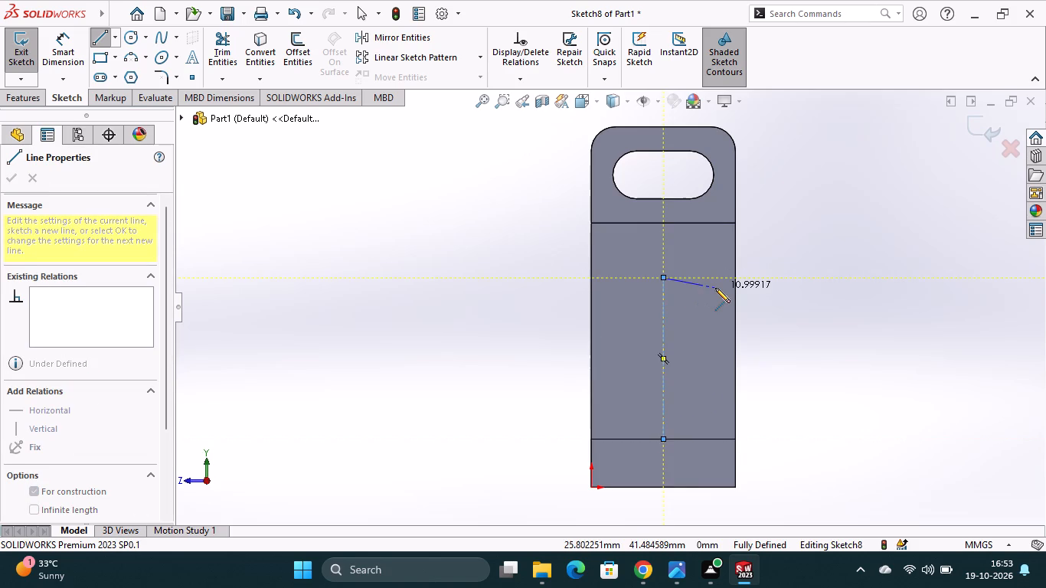
pyautogui.press('Escape')
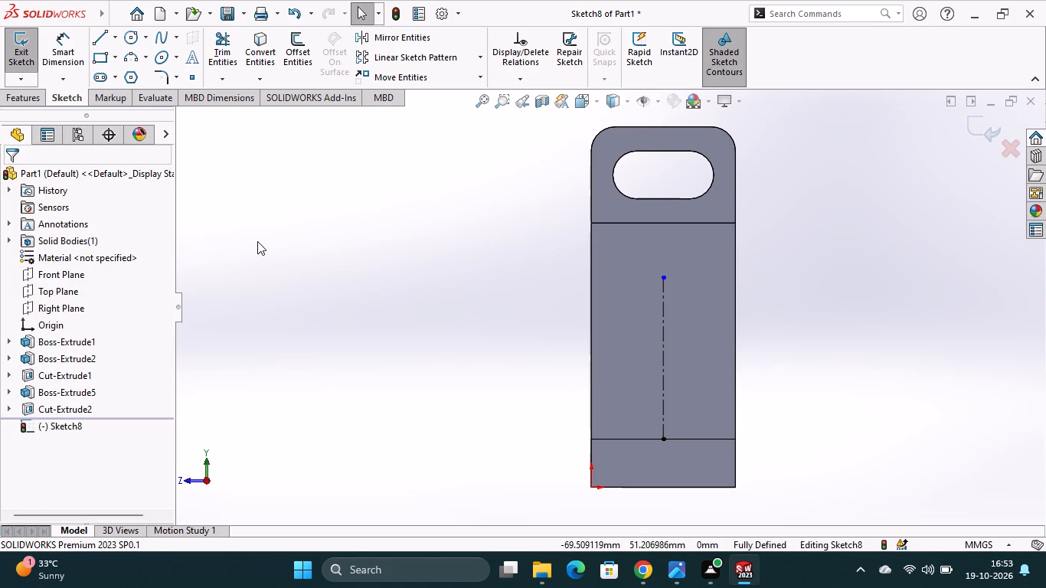
# Draw a horizontal centerline about 20.7 mm long across the vertical centerline.
pyautogui.click(115, 41)
pyautogui.click(123, 73)
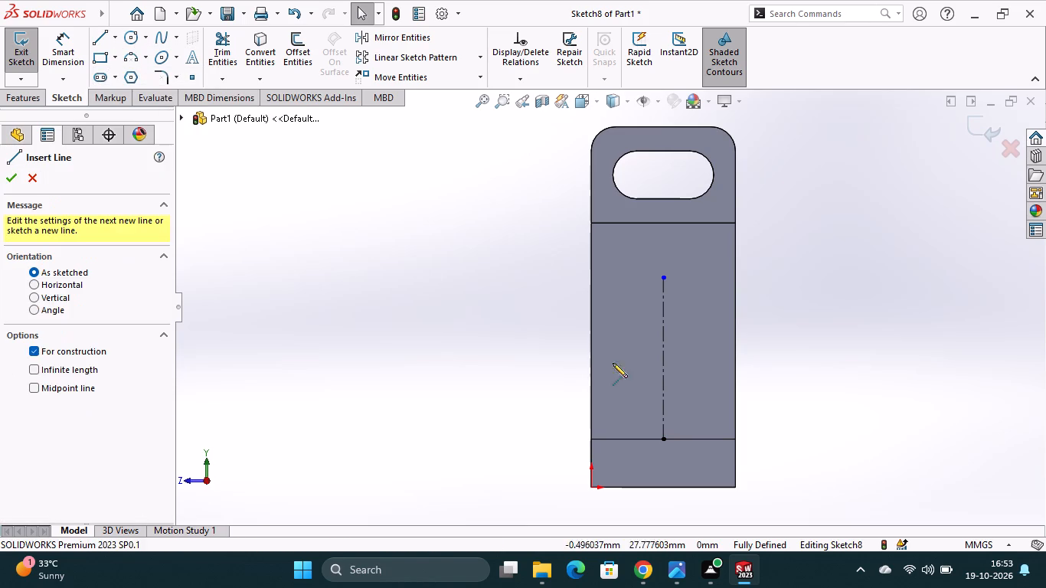
pyautogui.click(616, 374)
pyautogui.click(716, 377)
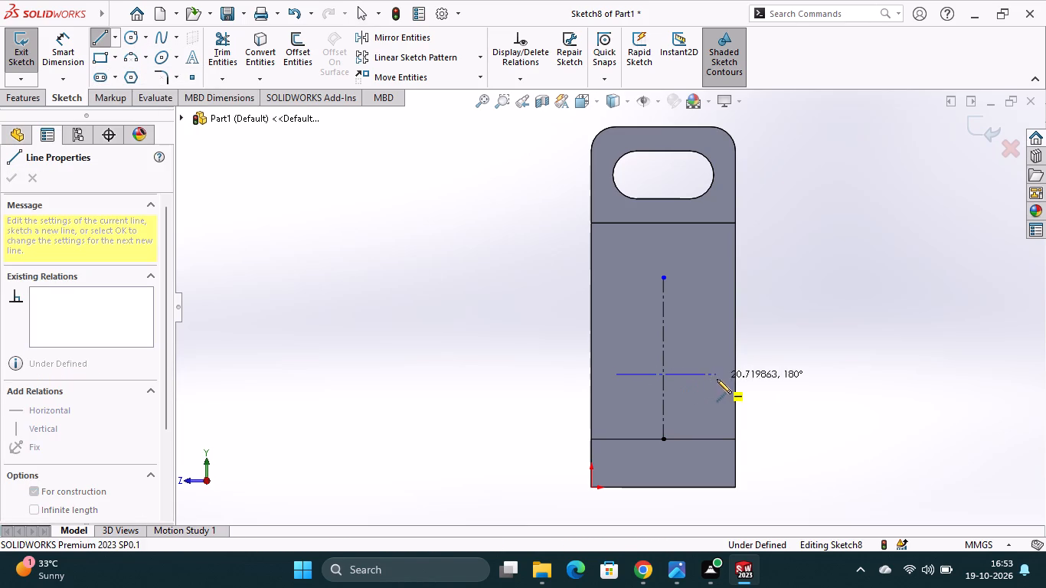
pyautogui.press('Escape')
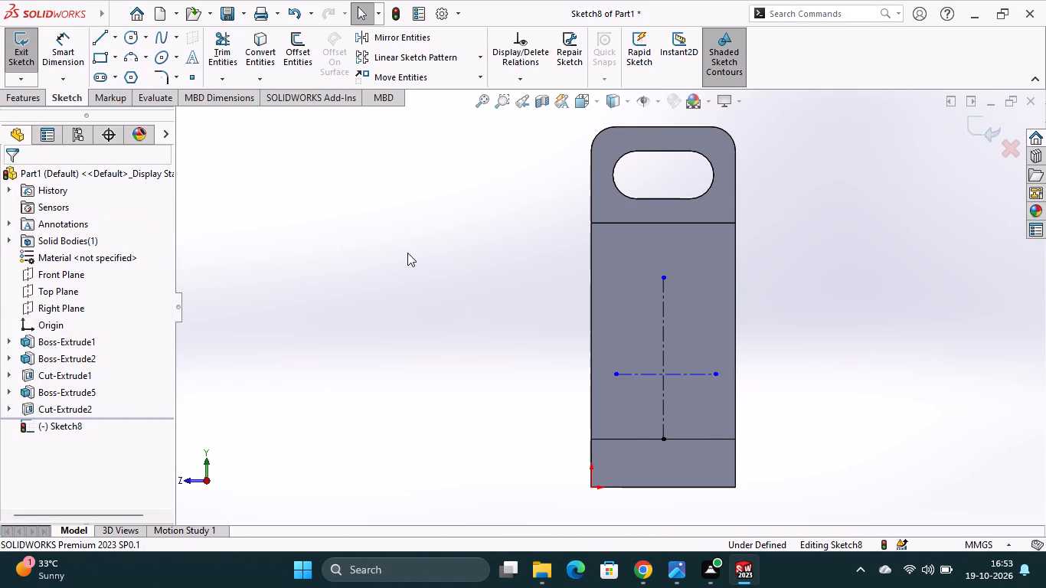
# Dimension the horizontal centerline 20 mm above the midpoint of the wall face's lower edge.
pyautogui.click(67, 59)
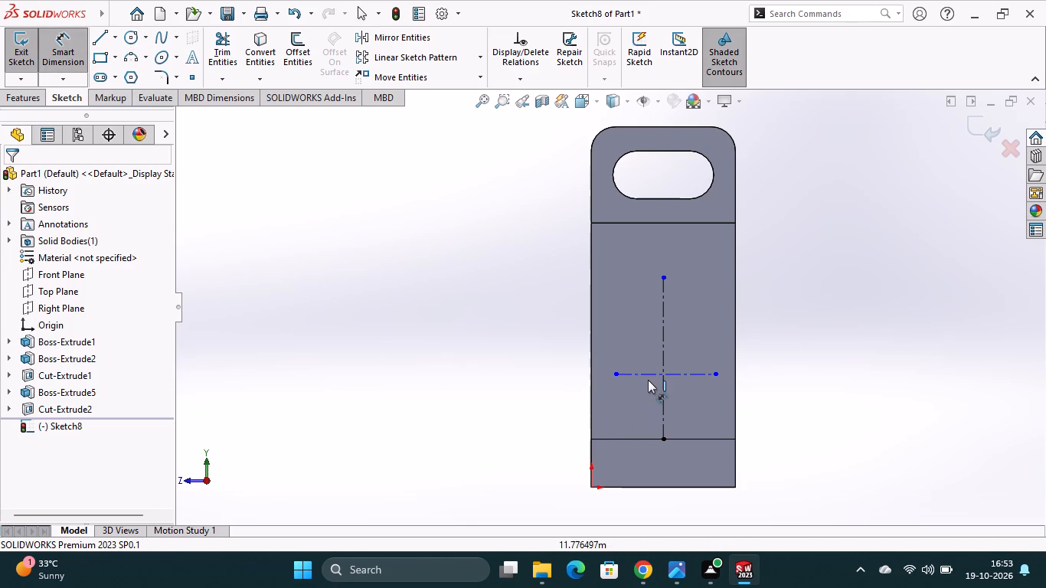
pyautogui.click(650, 374)
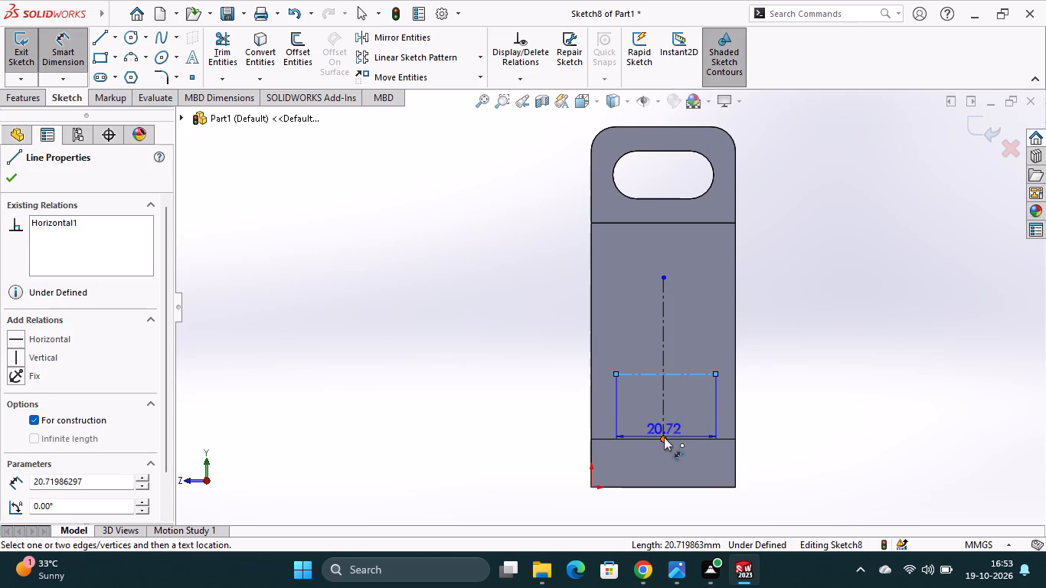
pyautogui.click(664, 437)
pyautogui.click(766, 409)
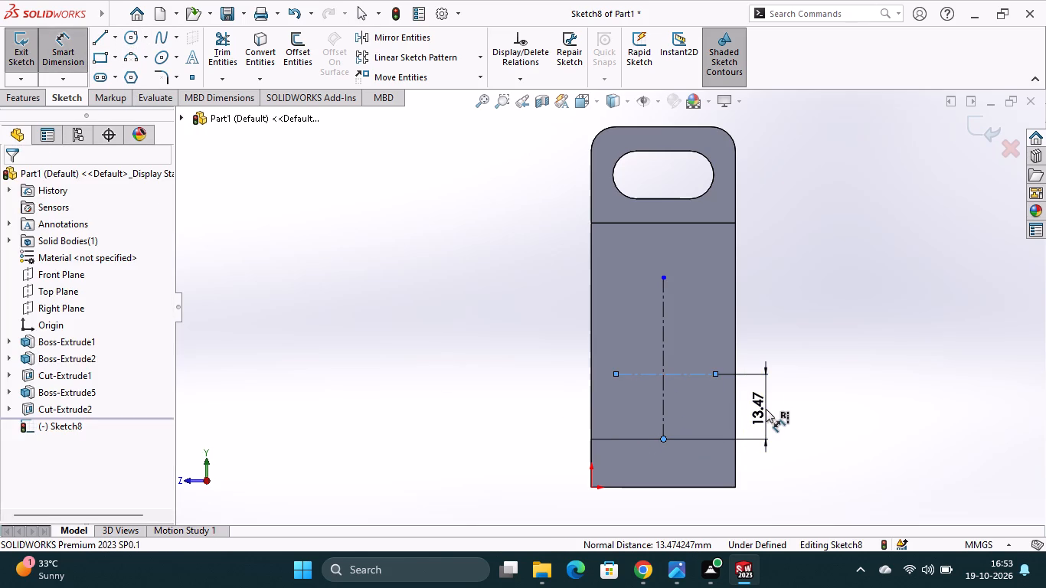
pyautogui.write('20')
pyautogui.press('Return')
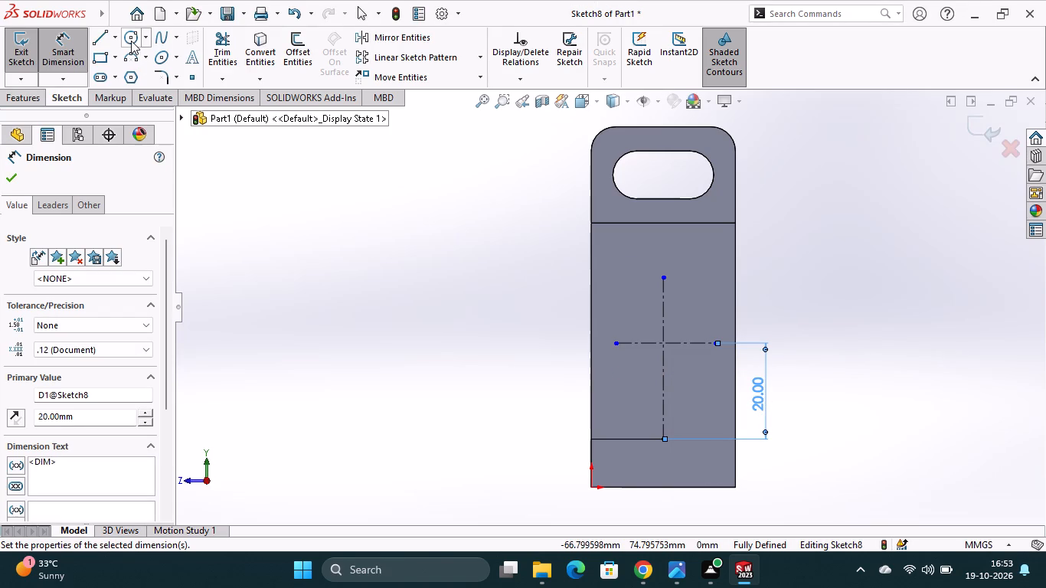
# Sketch two concentric circles at the centerlines' intersection, about 20.5 mm and 28.2 mm in diameter.
pyautogui.click(131, 41)
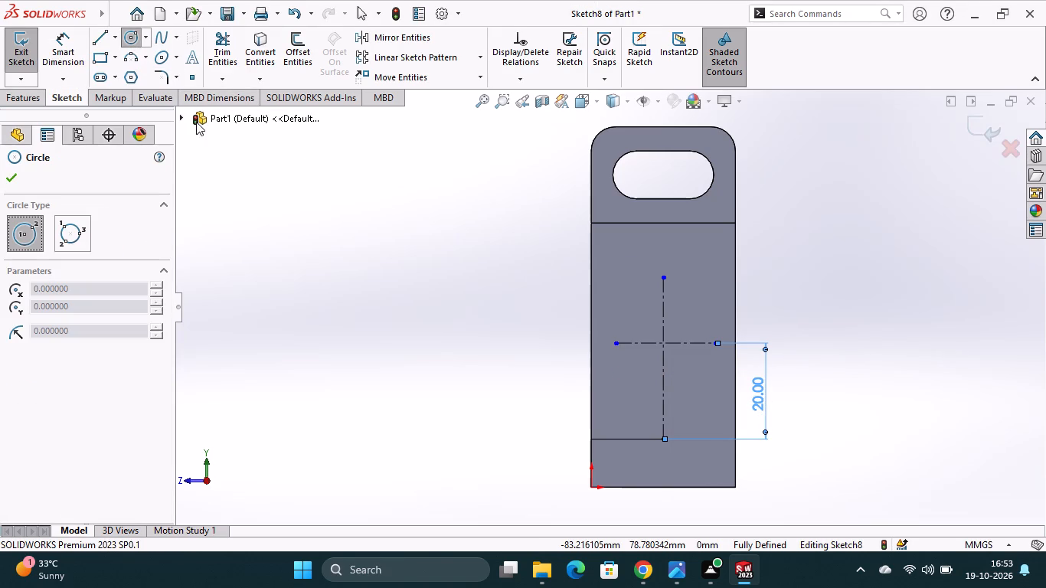
pyautogui.click(662, 341)
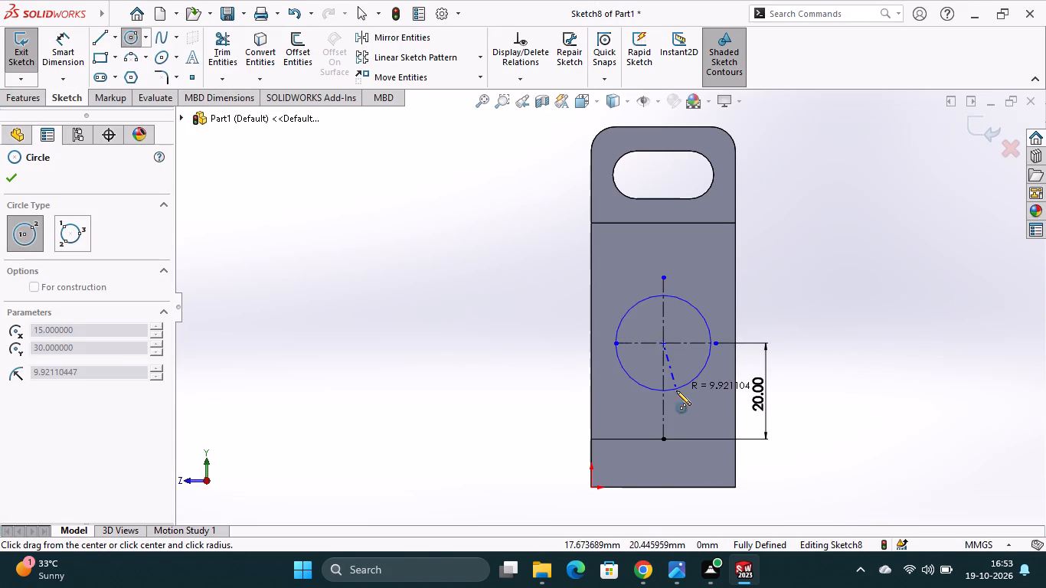
pyautogui.click(676, 390)
pyautogui.click(663, 341)
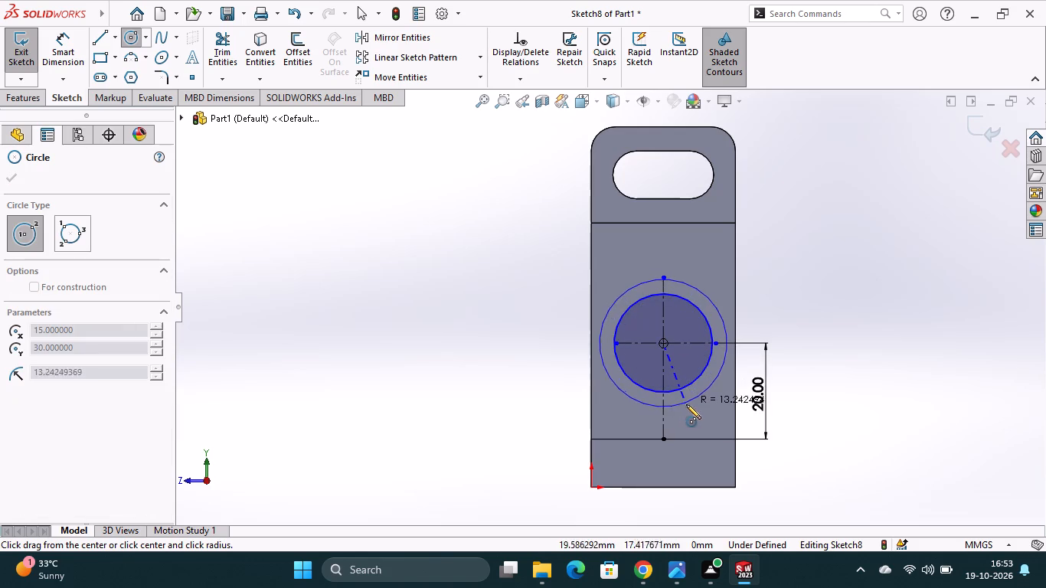
pyautogui.click(687, 407)
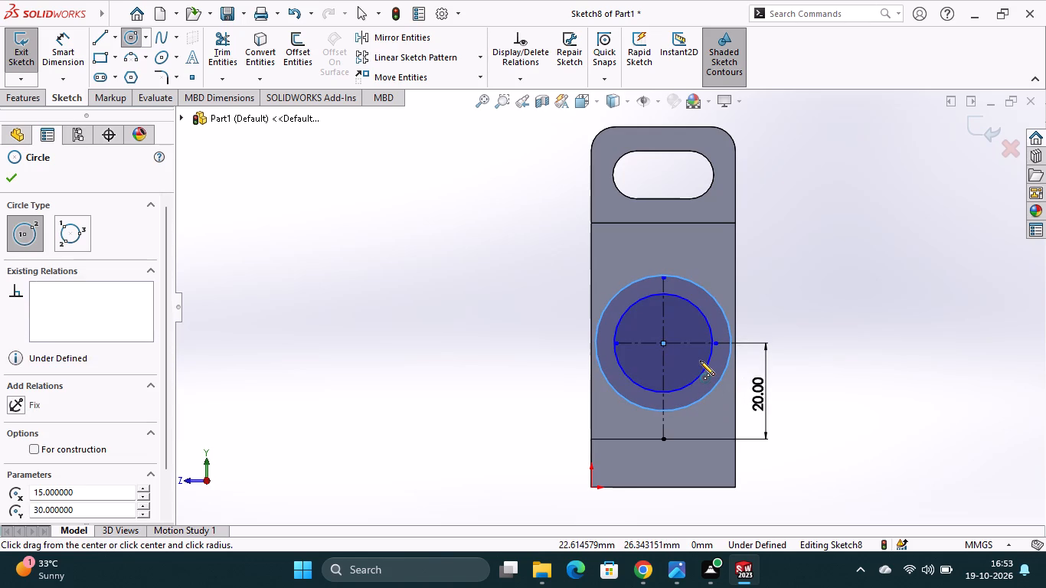
pyautogui.press('Escape')
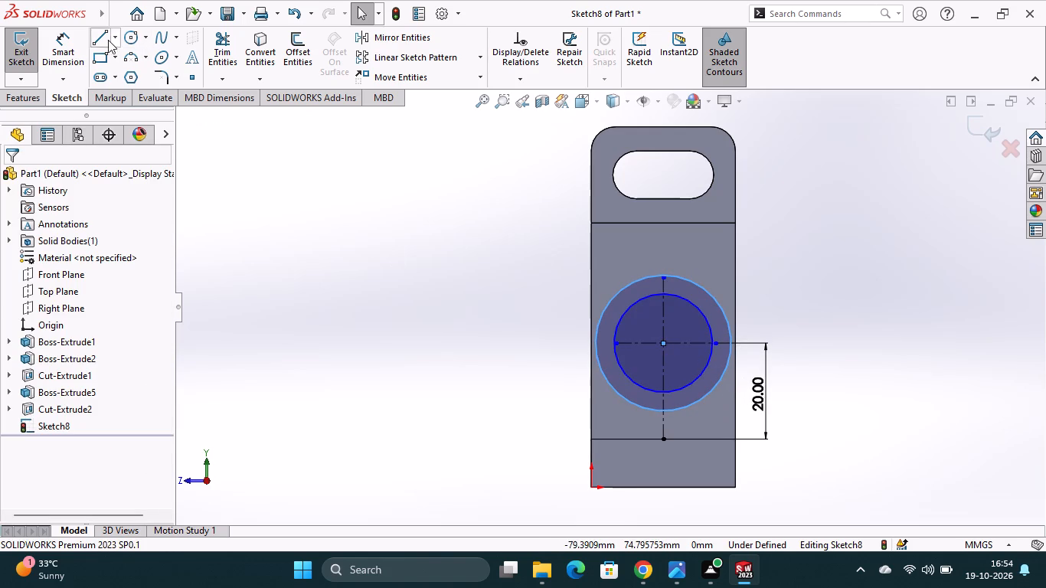
# Dimension the inner circle to 16 mm diameter and the outer circle to 27 mm diameter.
pyautogui.click(70, 44)
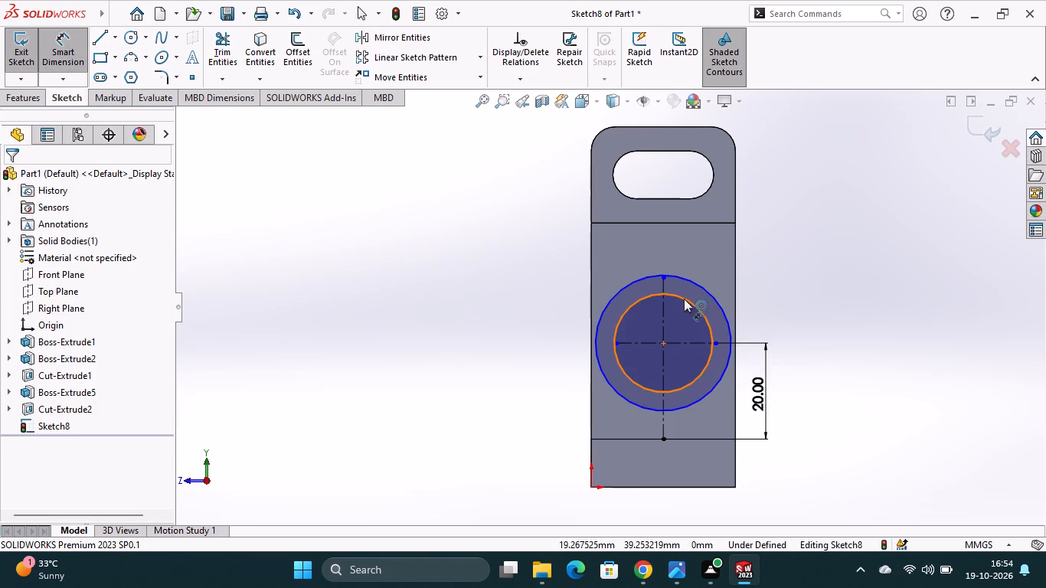
pyautogui.click(684, 299)
pyautogui.click(713, 263)
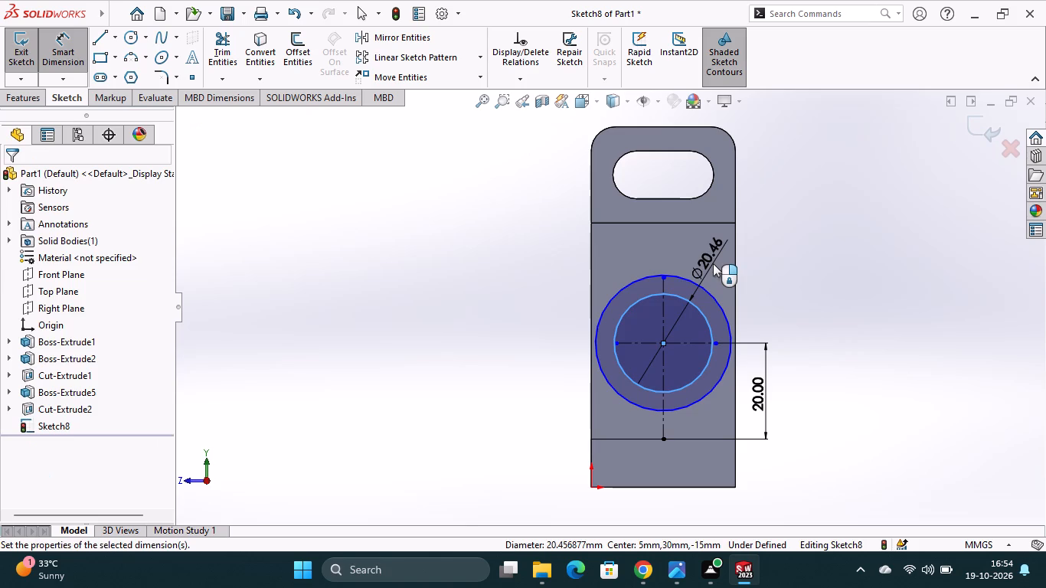
pyautogui.write('16')
pyautogui.press('Return')
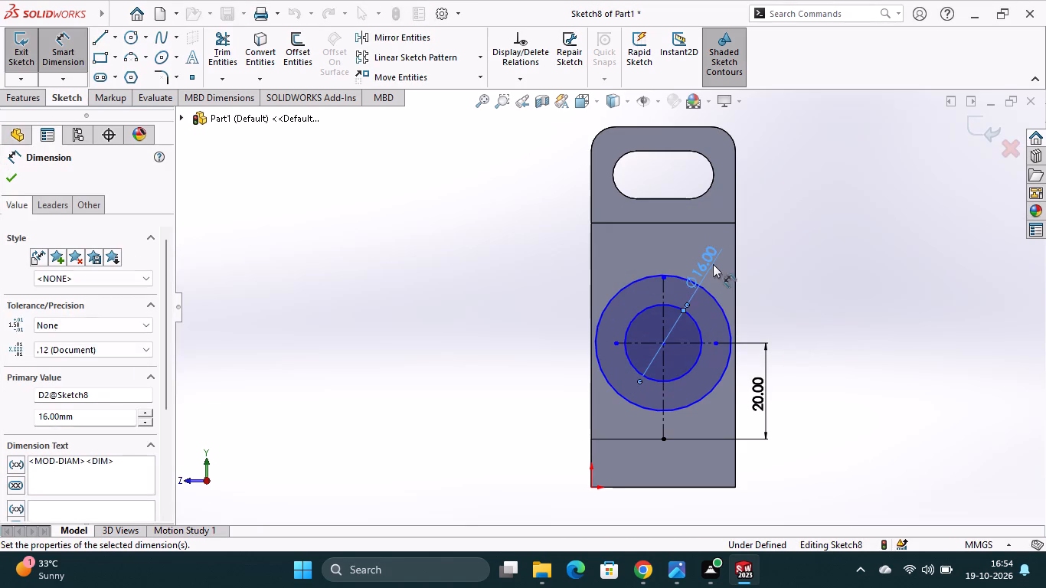
pyautogui.click(717, 300)
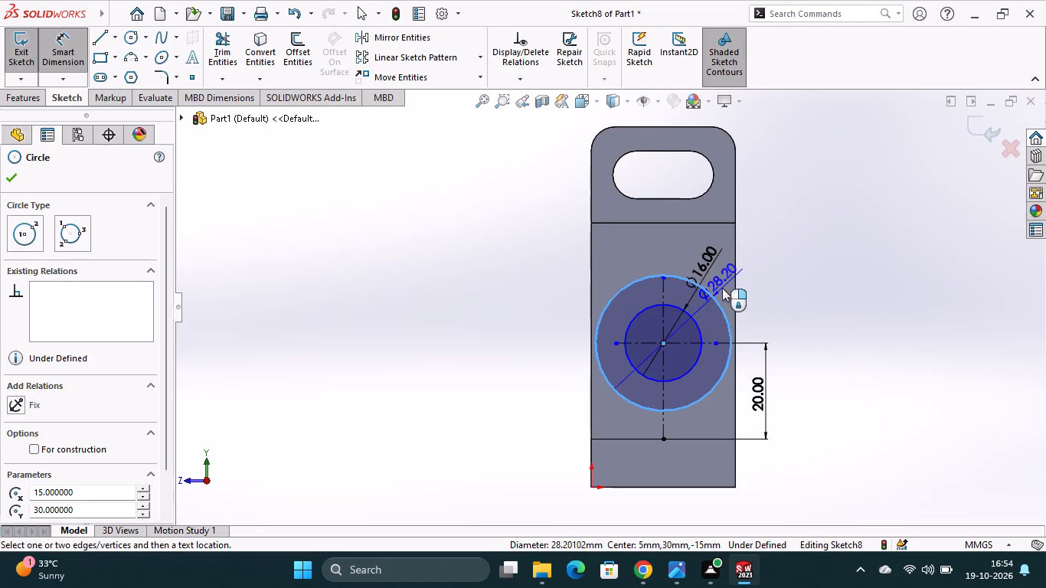
pyautogui.click(756, 295)
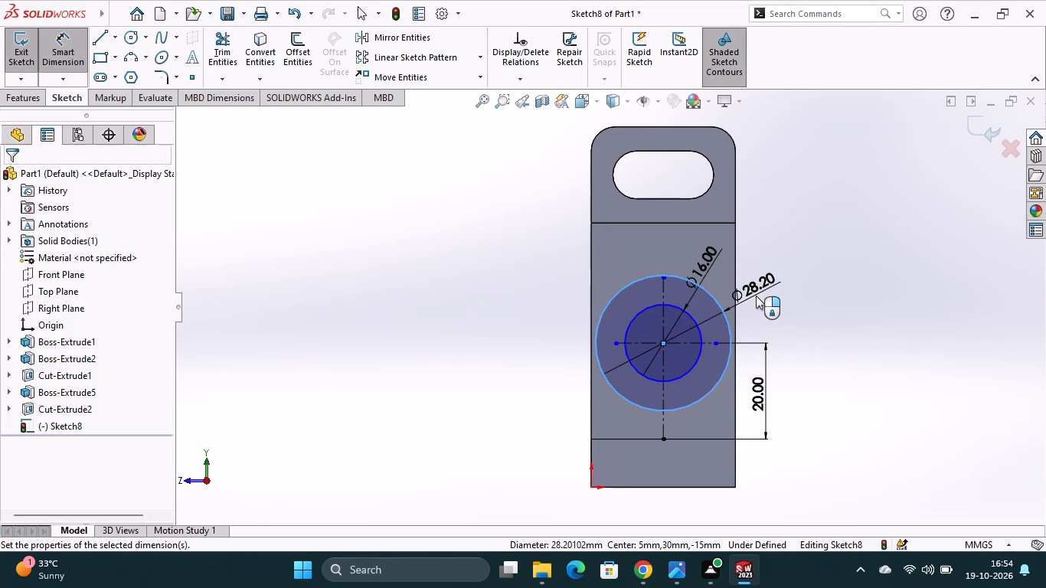
pyautogui.write('27')
pyautogui.press('Return')
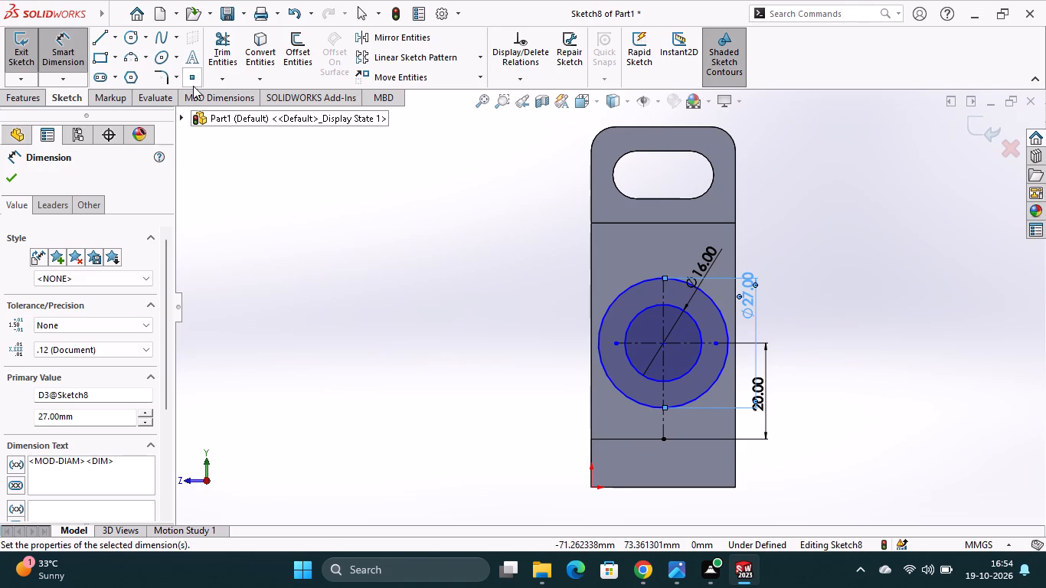
# Draw a vertical line about 8.4 mm long from just inside the outer circle's bottom down to the lower edge's midpoint.
pyautogui.click(110, 45)
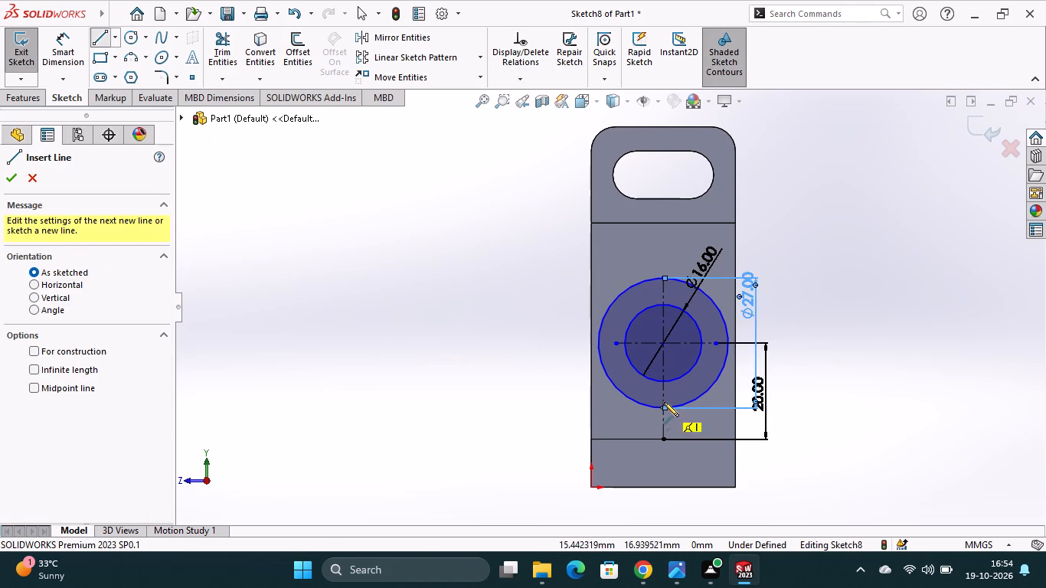
pyautogui.click(664, 399)
pyautogui.click(664, 439)
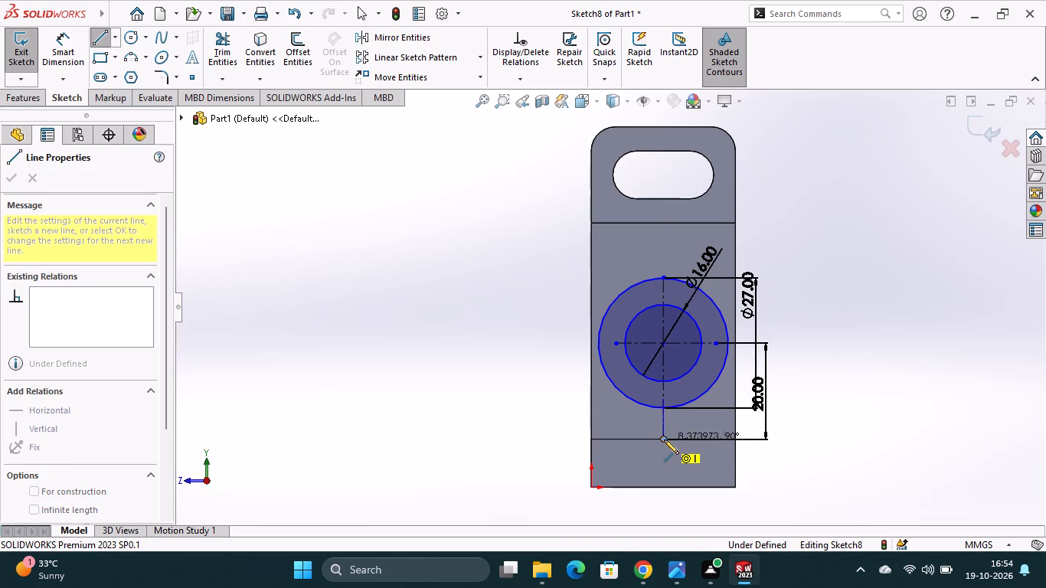
pyautogui.press('Escape')
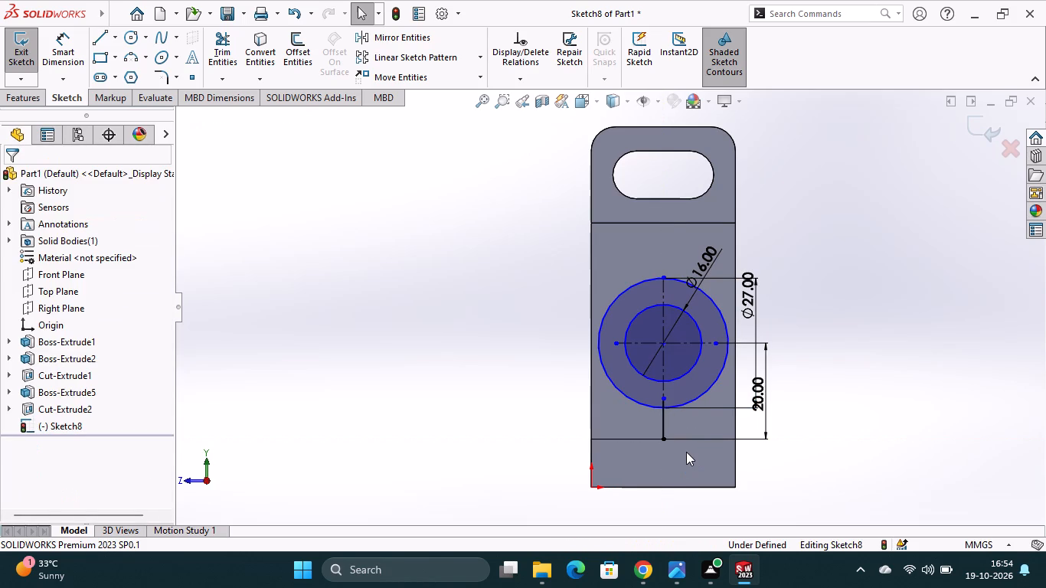
# Offset the short vertical line below the boss circle by 3 mm in both directions.
pyautogui.click(291, 53)
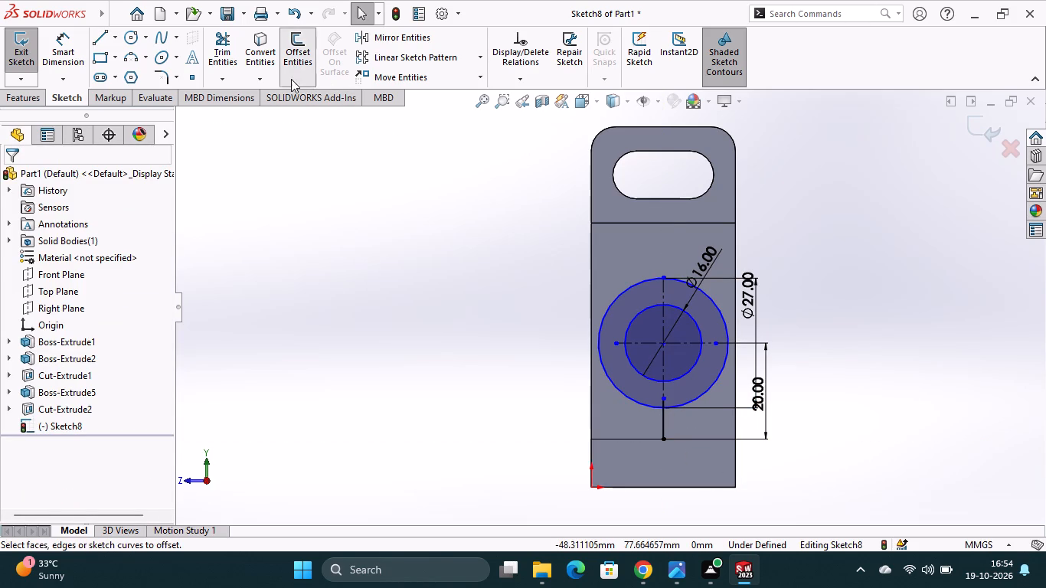
pyautogui.press('6')
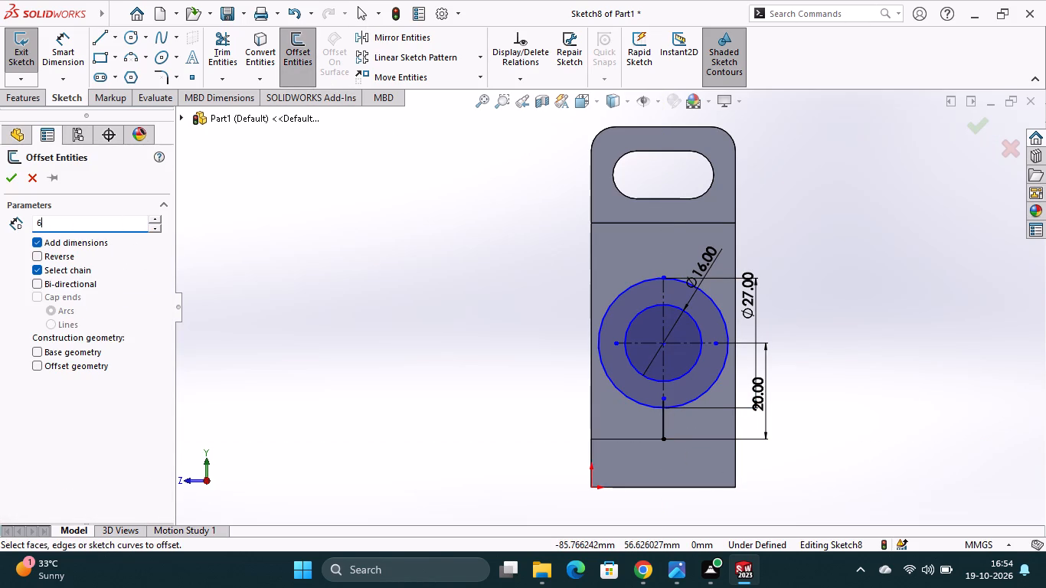
pyautogui.press('Return')
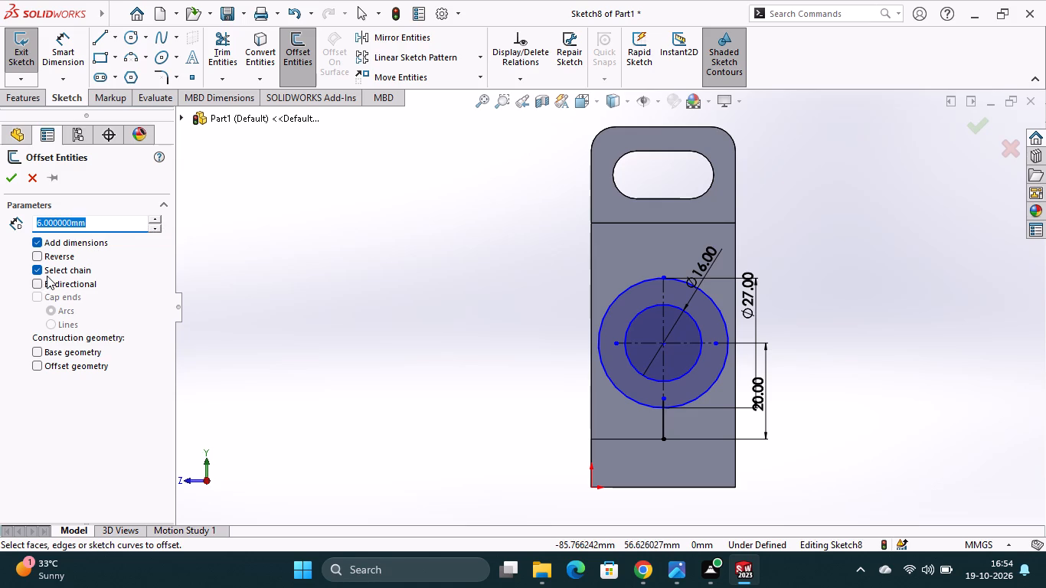
pyautogui.click(34, 282)
pyautogui.click(661, 423)
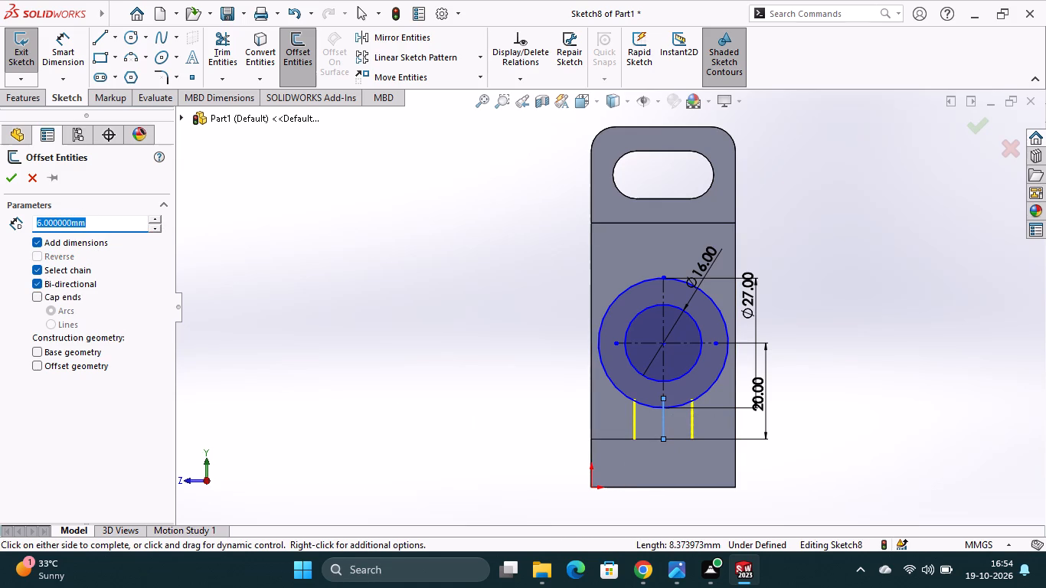
pyautogui.moveTo(89, 224); pyautogui.dragTo(28, 222)
pyautogui.press('3')
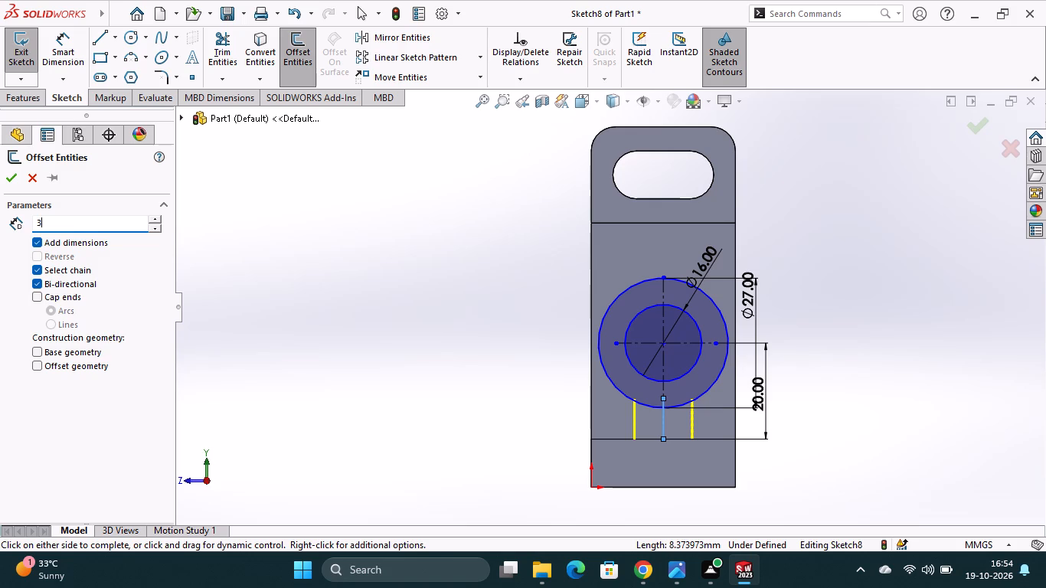
pyautogui.press('Return')
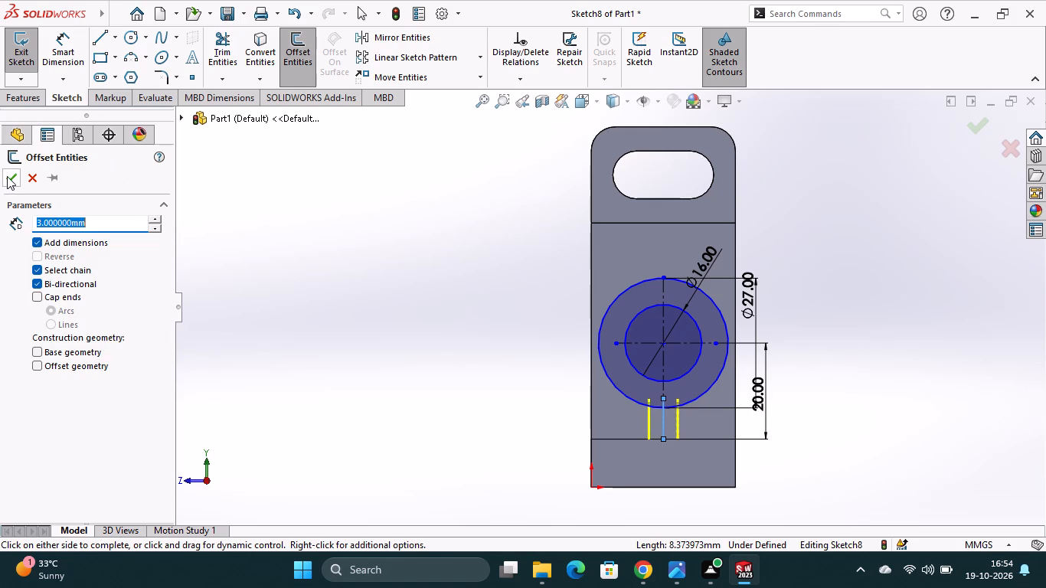
pyautogui.click(7, 176)
# Trim away the ends of the three vertical lines that extend inside the 27 mm circle.
pyautogui.click(225, 54)
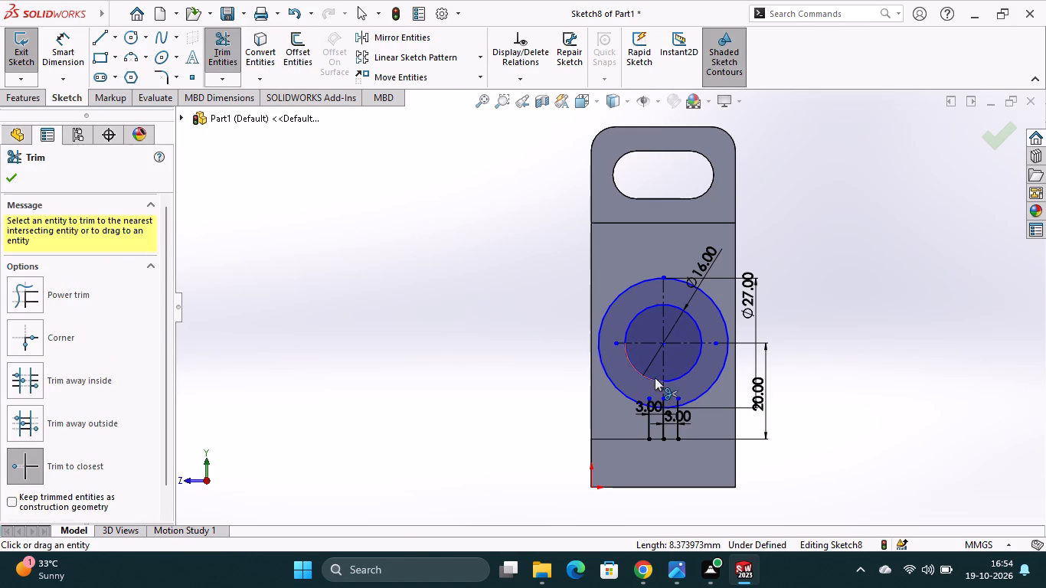
pyautogui.scroll(-5, 659, 382)
pyautogui.click(608, 411)
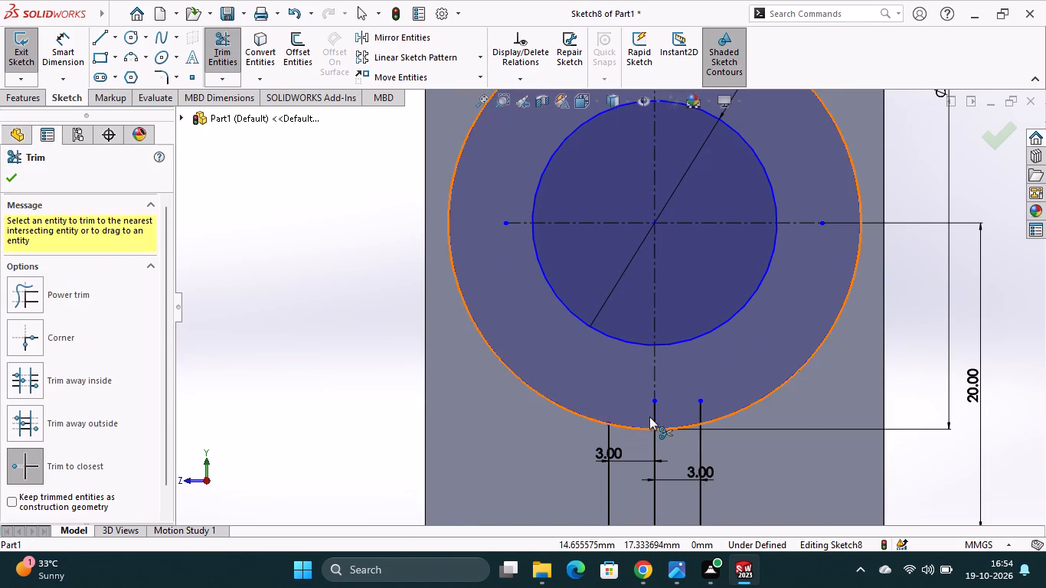
pyautogui.click(653, 413)
pyautogui.click(701, 410)
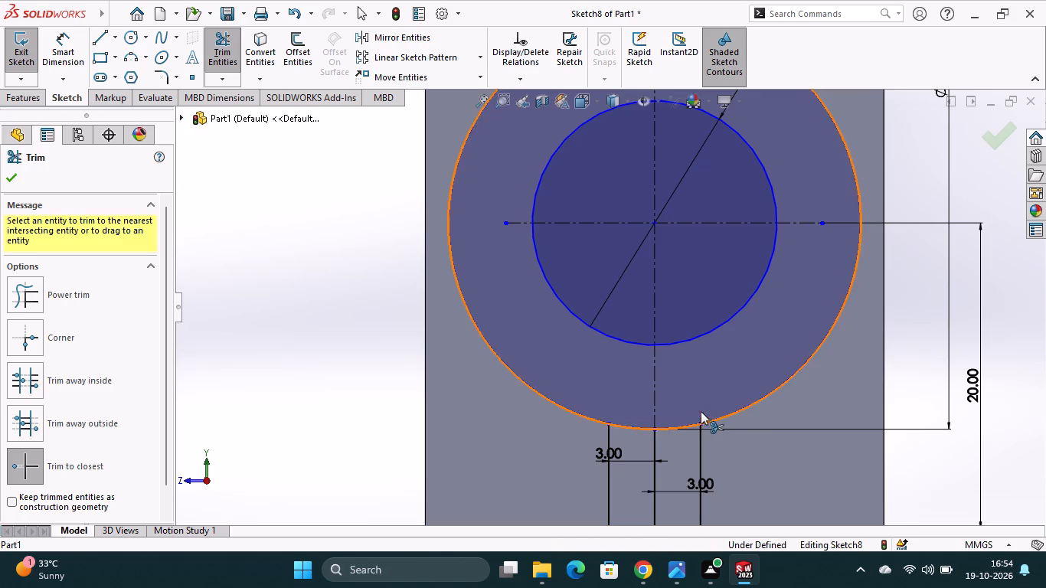
pyautogui.scroll(-2, 707, 421)
pyautogui.scroll(3, 707, 433)
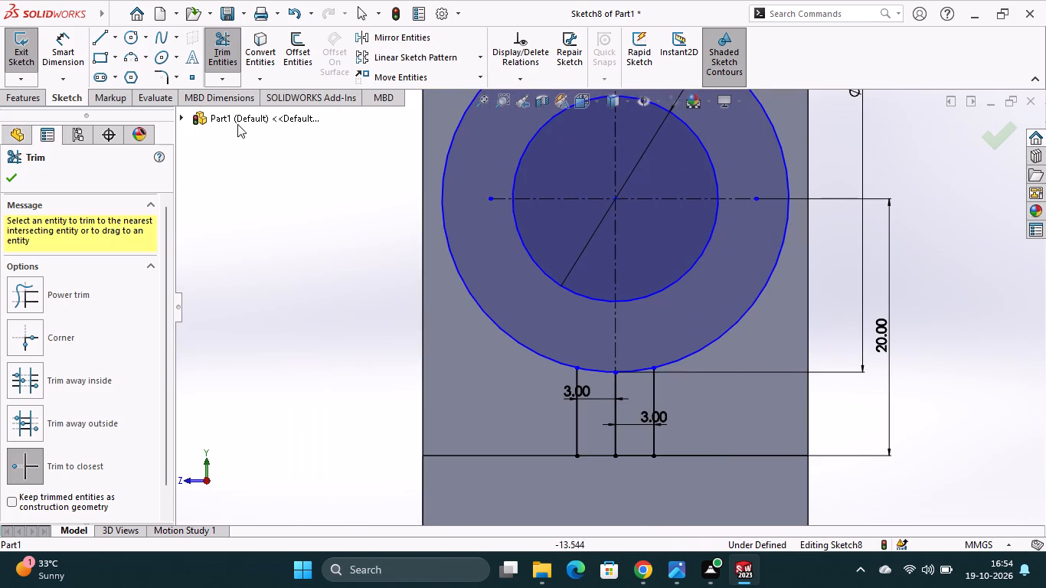
# Draw a 6 mm horizontal line joining the lower ends of the two offset lines.
pyautogui.click(105, 44)
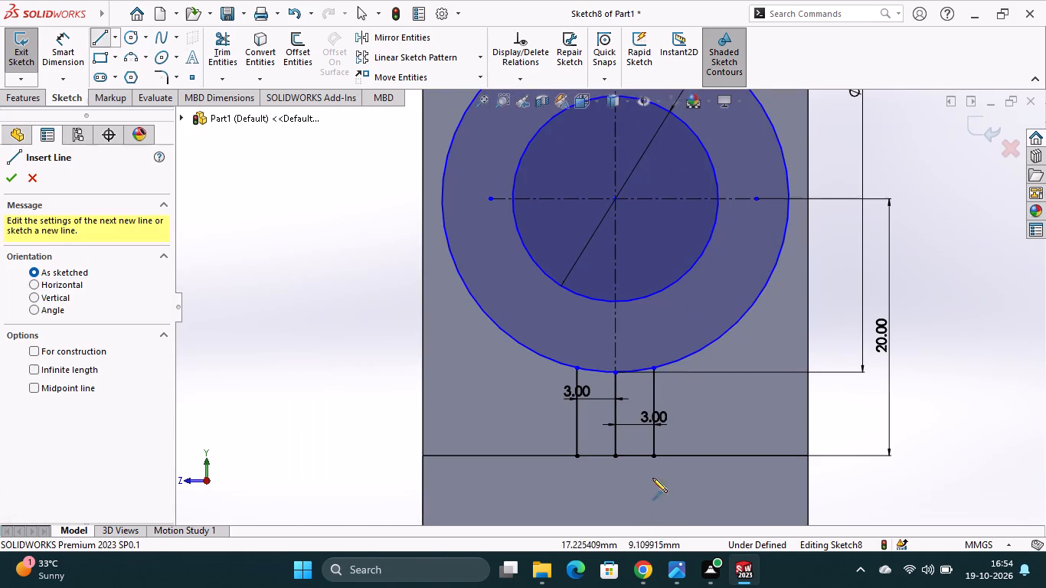
pyautogui.click(576, 457)
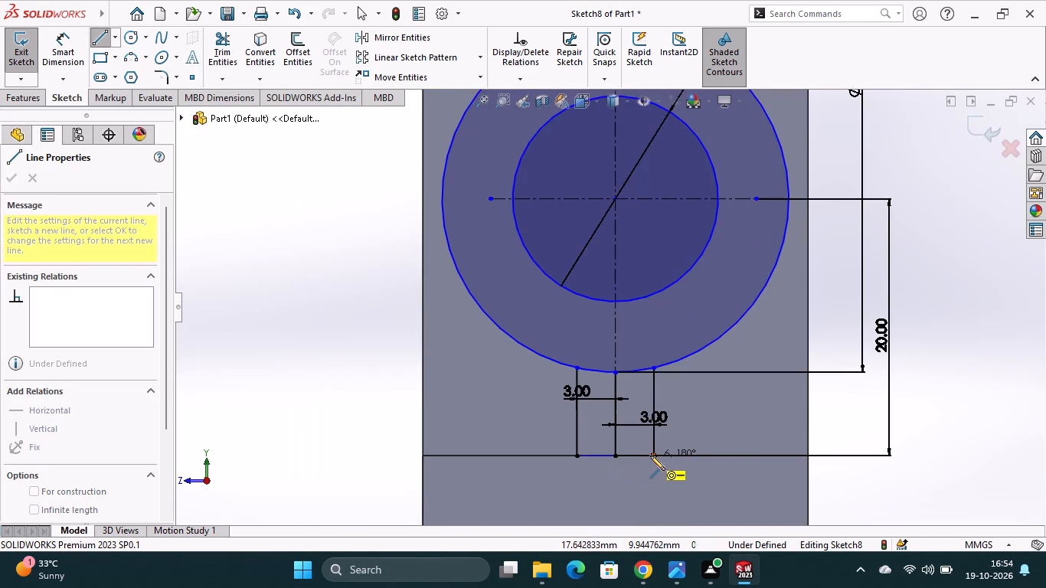
pyautogui.click(652, 455)
pyautogui.press('Escape')
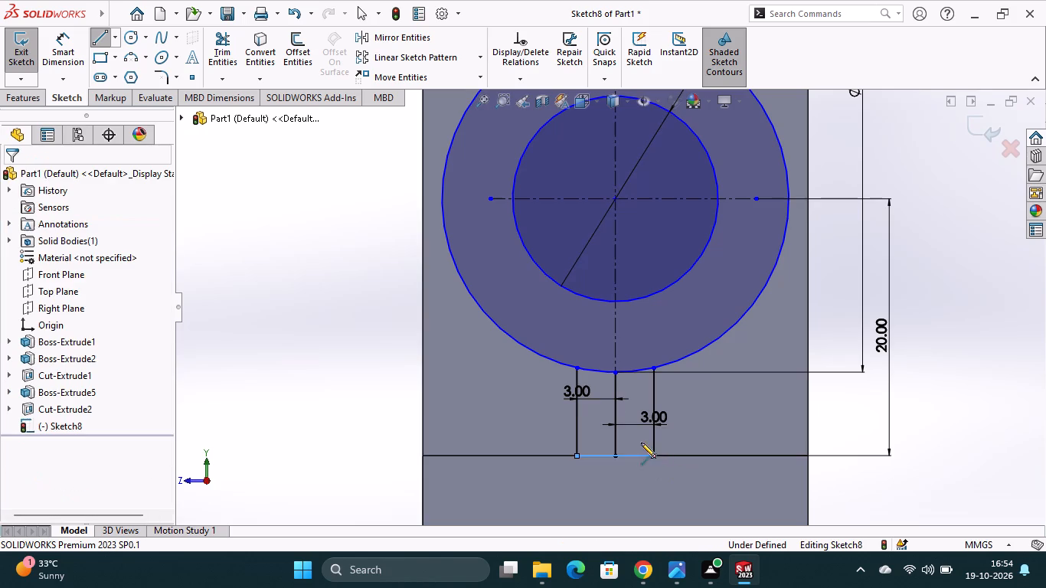
# Delete the middle vertical line between the two offset lines.
pyautogui.rightClick(619, 438)
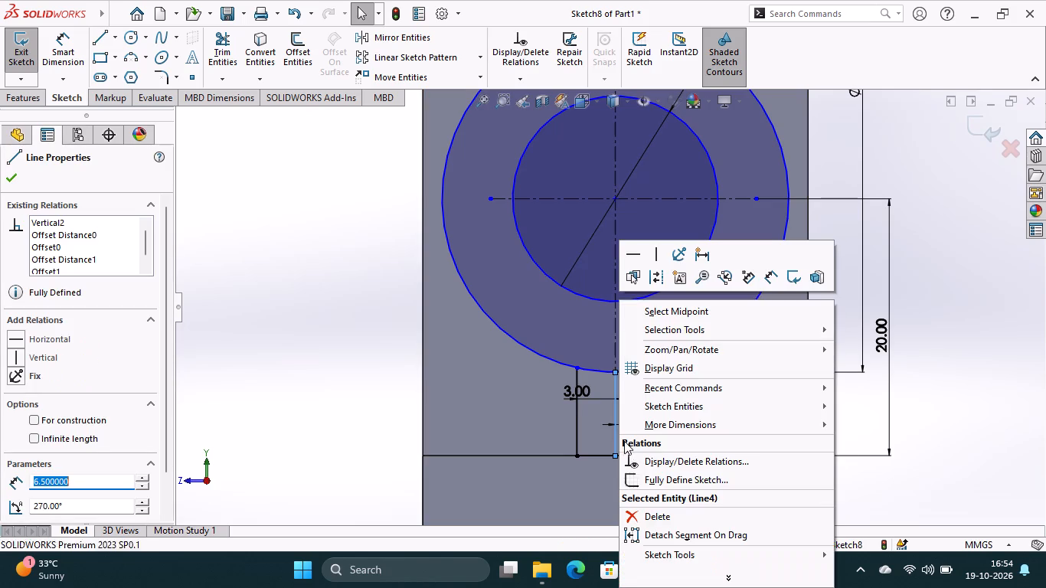
pyautogui.click(652, 518)
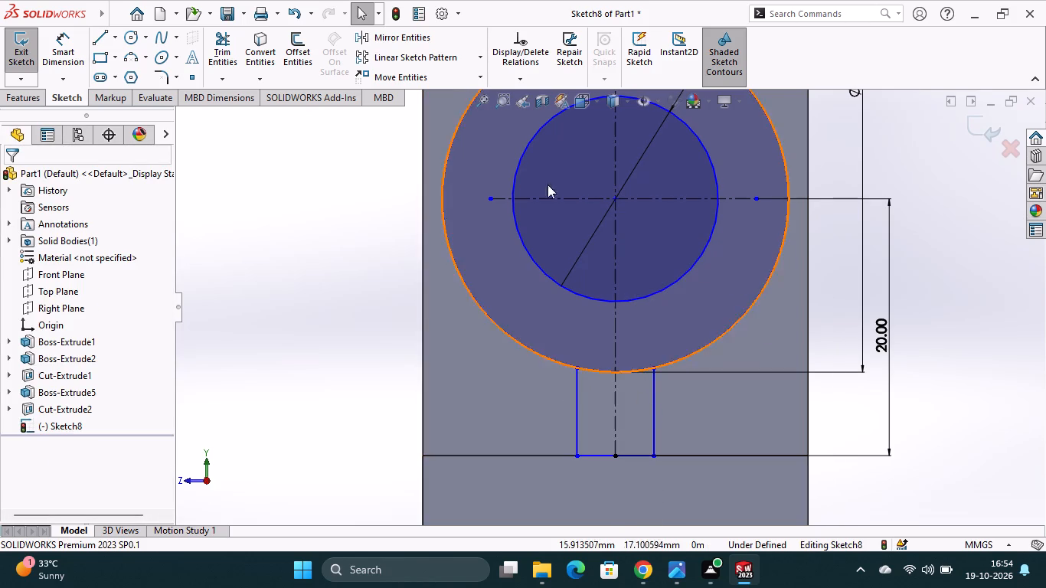
# Trim the bottom arc of the 27 mm circle between the two rib lines to merge boss and rib outlines.
pyautogui.click(219, 57)
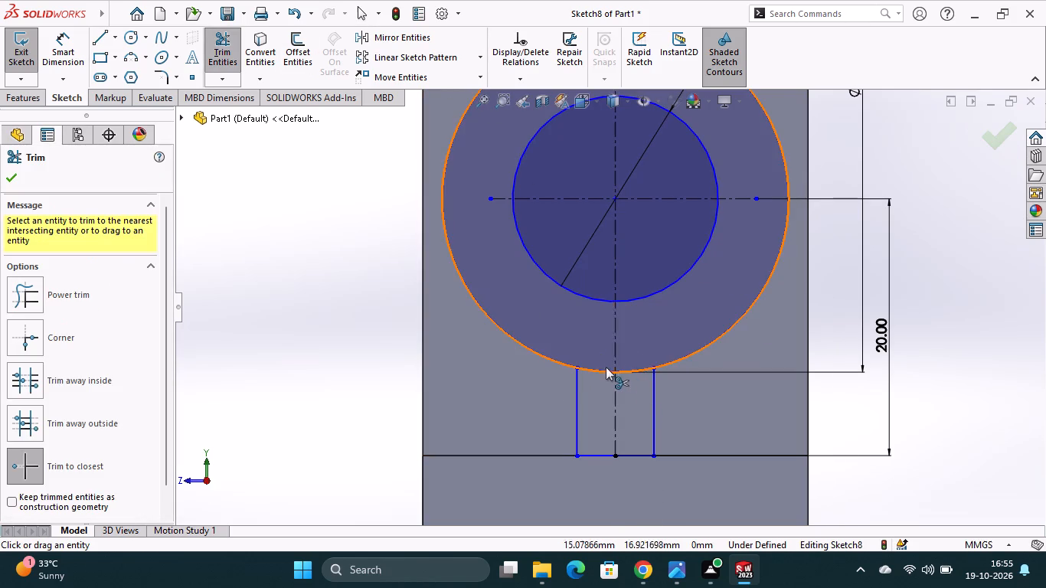
pyautogui.click(598, 373)
pyautogui.click(628, 369)
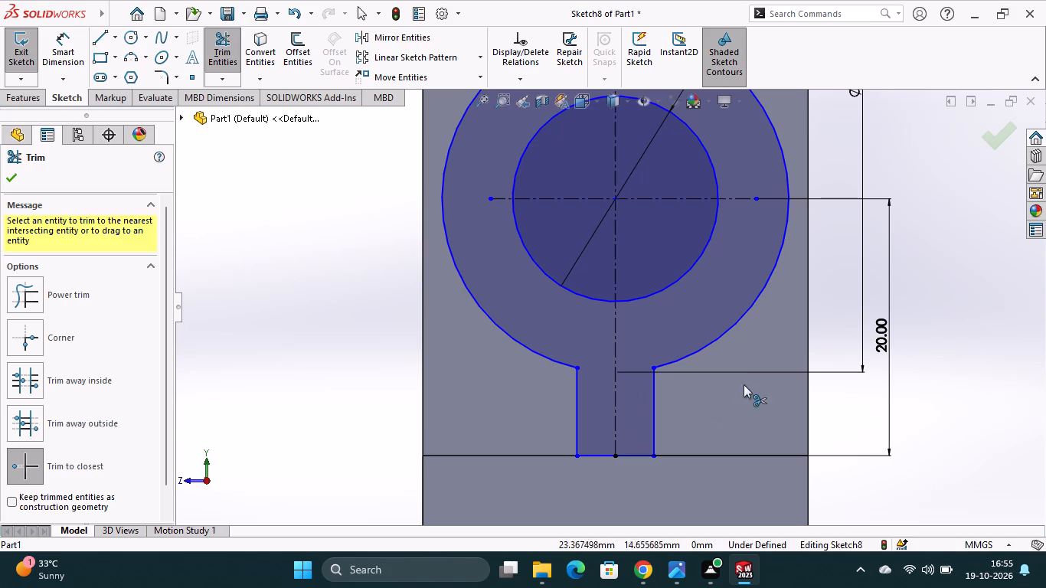
pyautogui.click(992, 138)
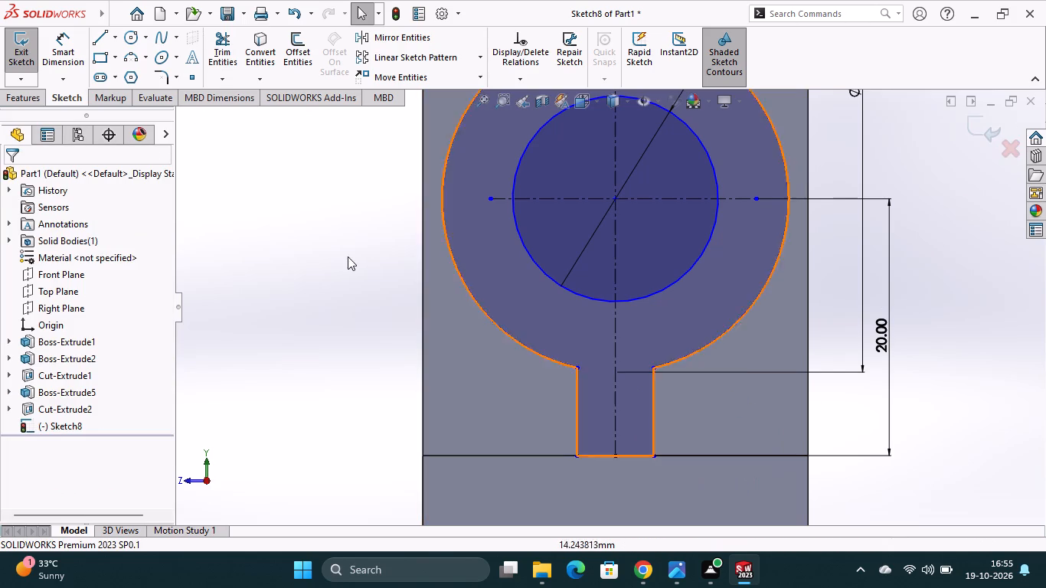
# Extrude the ring-and-rib profile as a blind 8 mm boss from the upright wall, merged with the body.
pyautogui.click(16, 100)
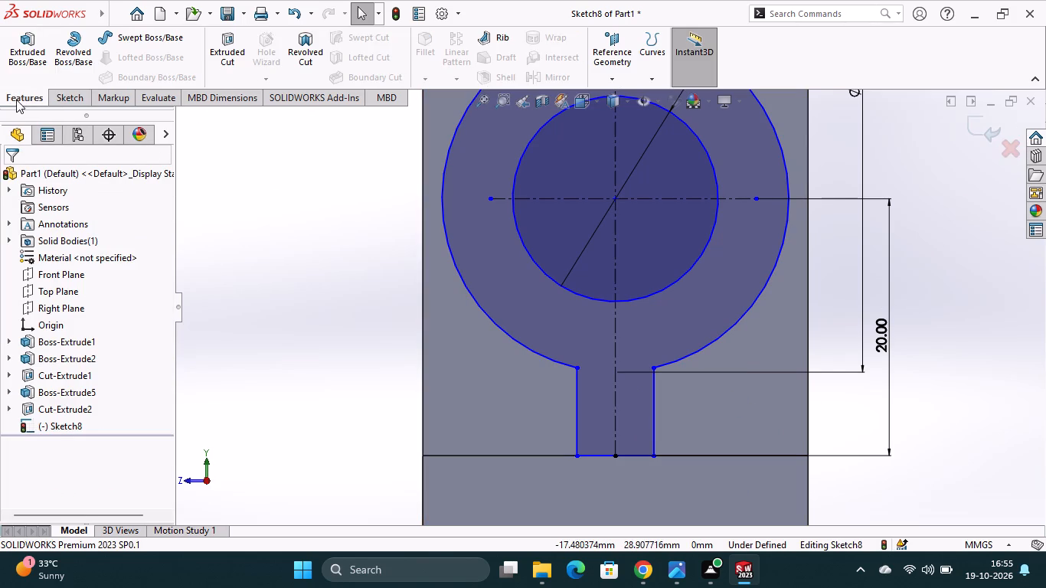
pyautogui.click(40, 61)
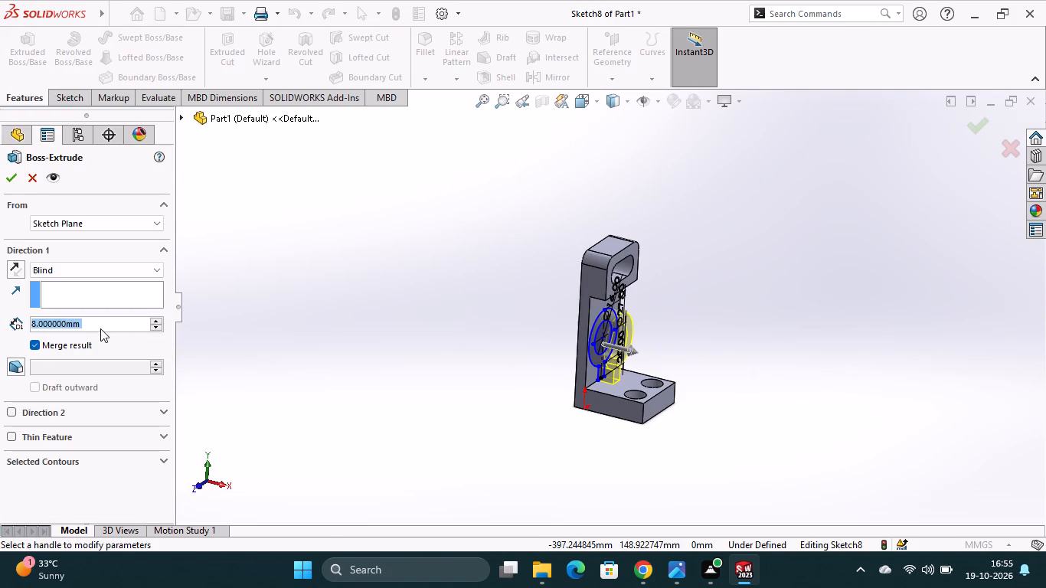
pyautogui.click(15, 177)
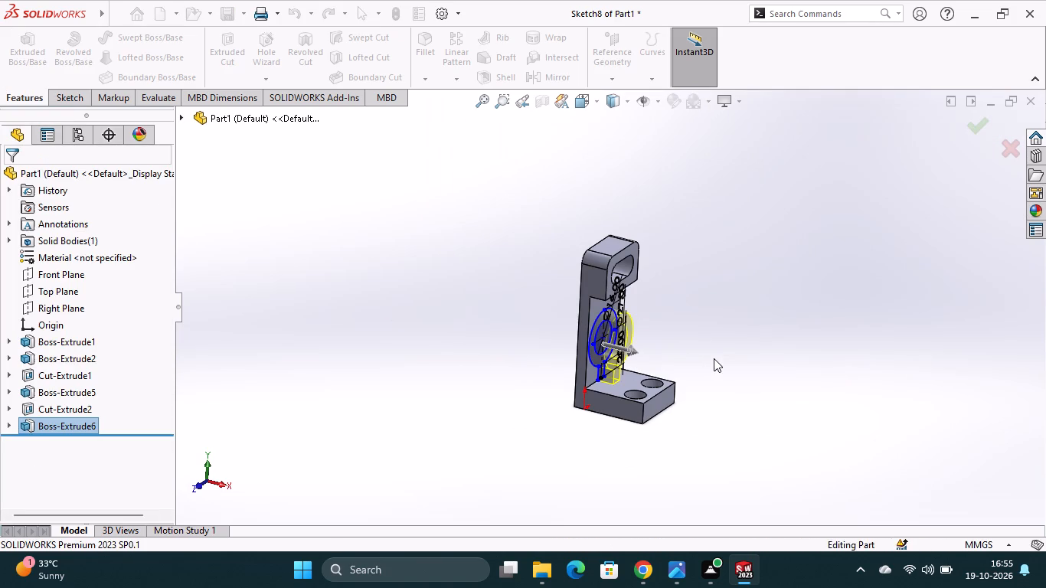
pyautogui.moveTo(717, 358); pyautogui.dragTo(724, 355, button='middle')
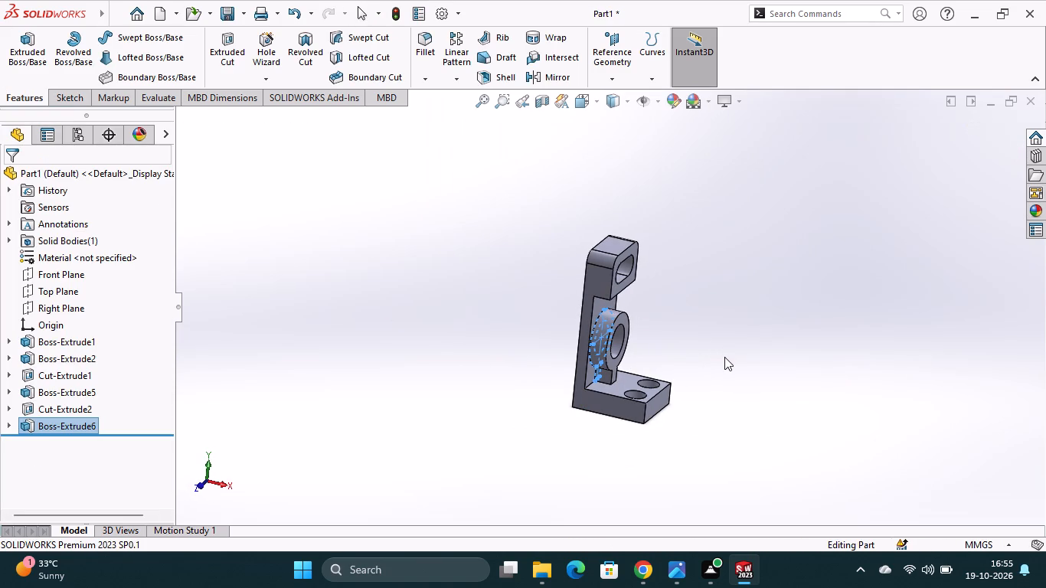
pyautogui.press('Escape')
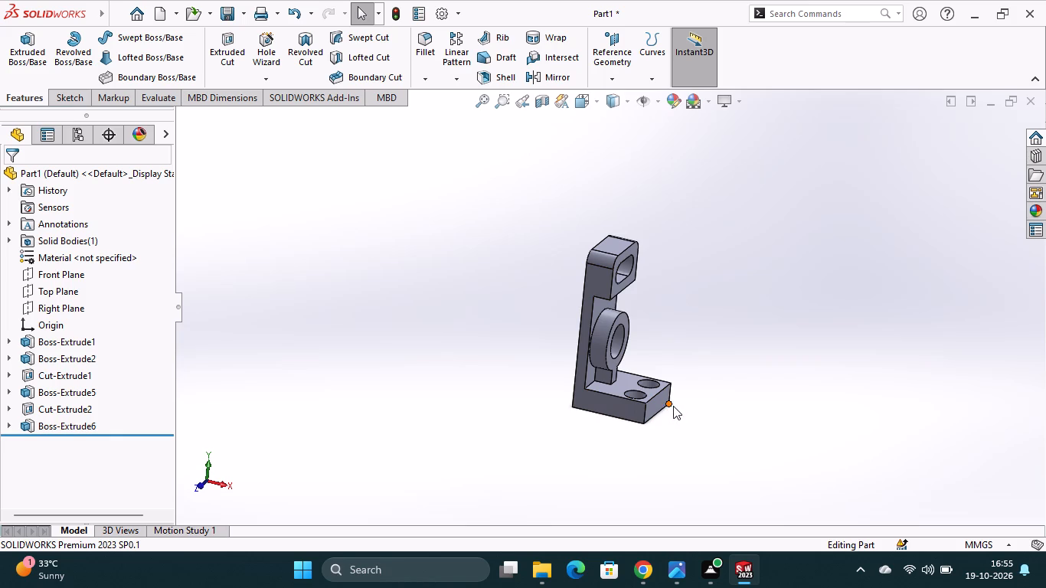
# Set the view orientation of the finished part to isometric.
pyautogui.moveTo(675, 402); pyautogui.dragTo(670, 401, button='middle')
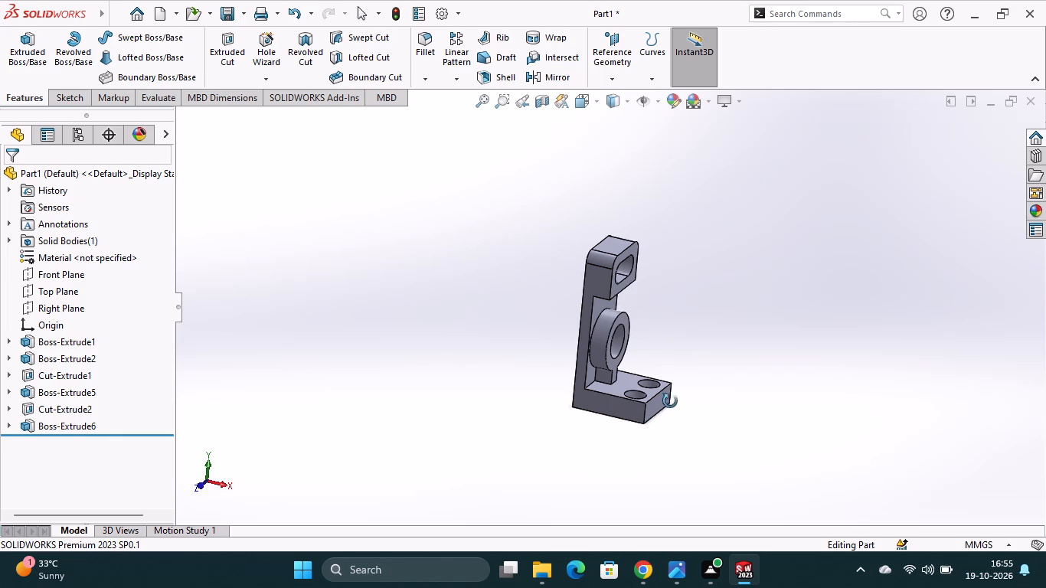
pyautogui.moveTo(670, 401); pyautogui.dragTo(662, 402, button='middle')
pyautogui.click(600, 107)
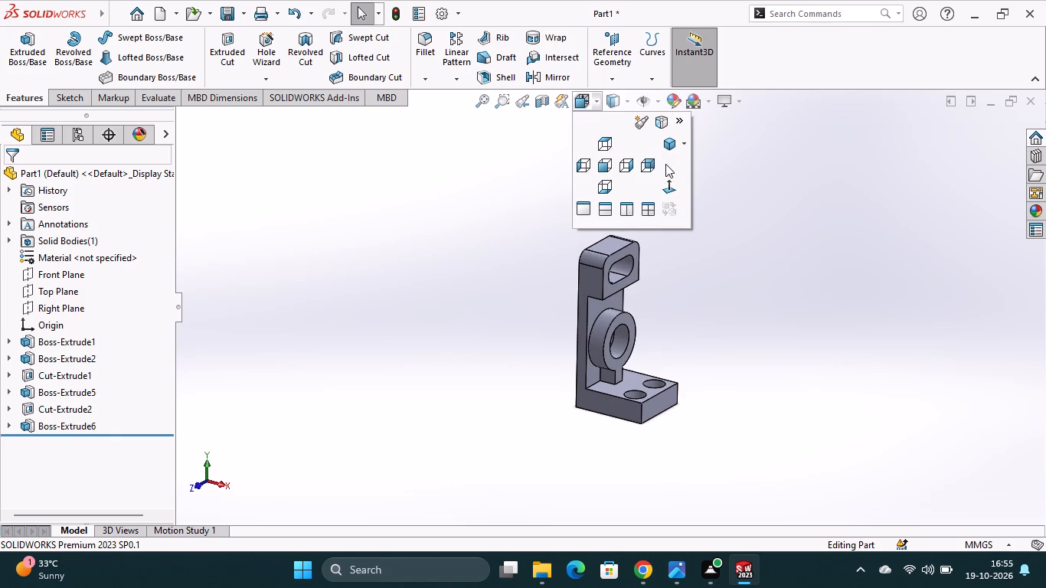
pyautogui.click(675, 149)
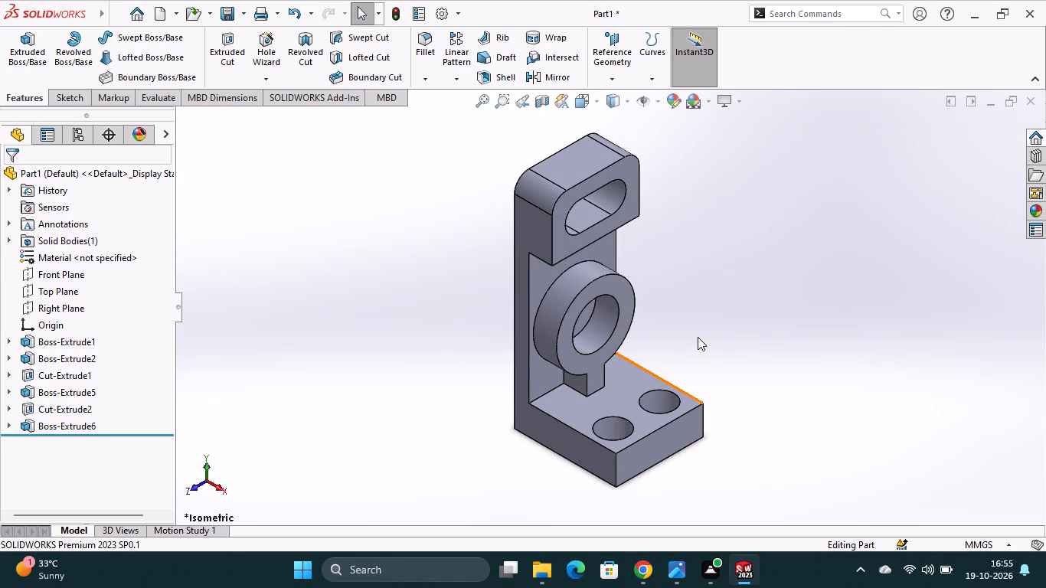
# Save the part as Part8 in the Solidworks folder.
pyautogui.hotkey('ctrl', 's')
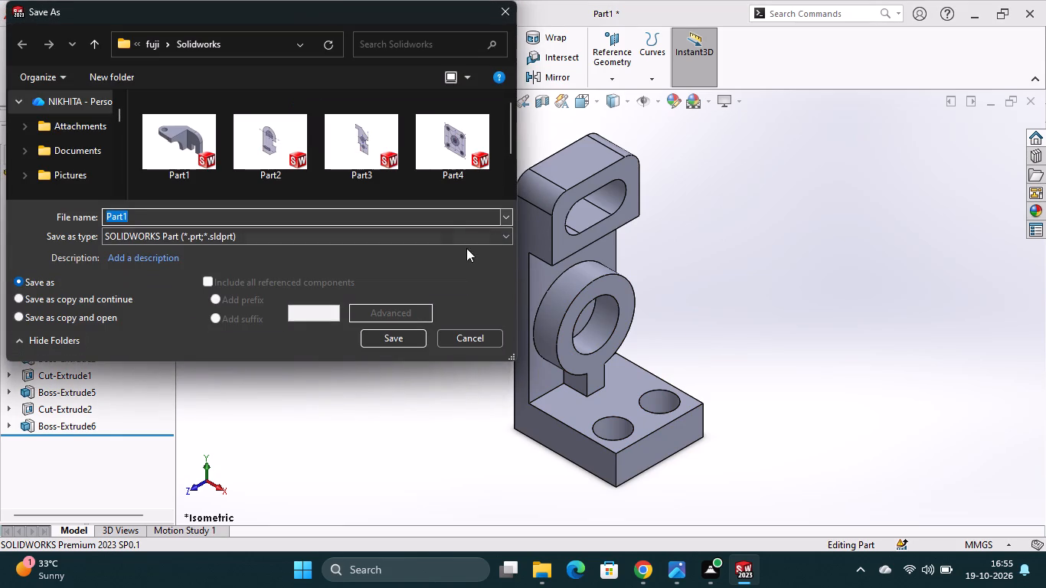
pyautogui.moveTo(511, 122); pyautogui.dragTo(514, 139)
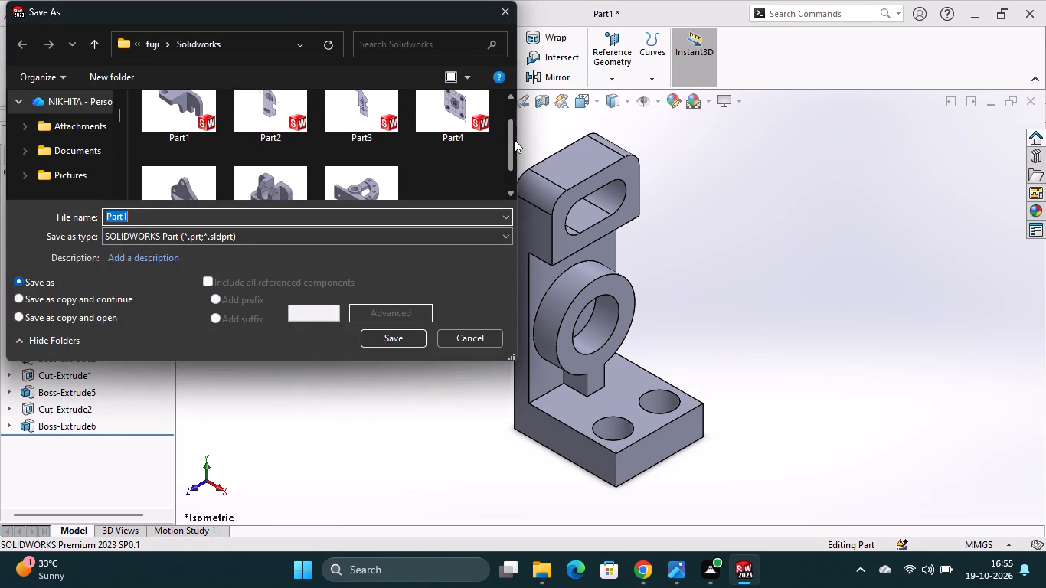
pyautogui.moveTo(514, 139); pyautogui.dragTo(518, 162)
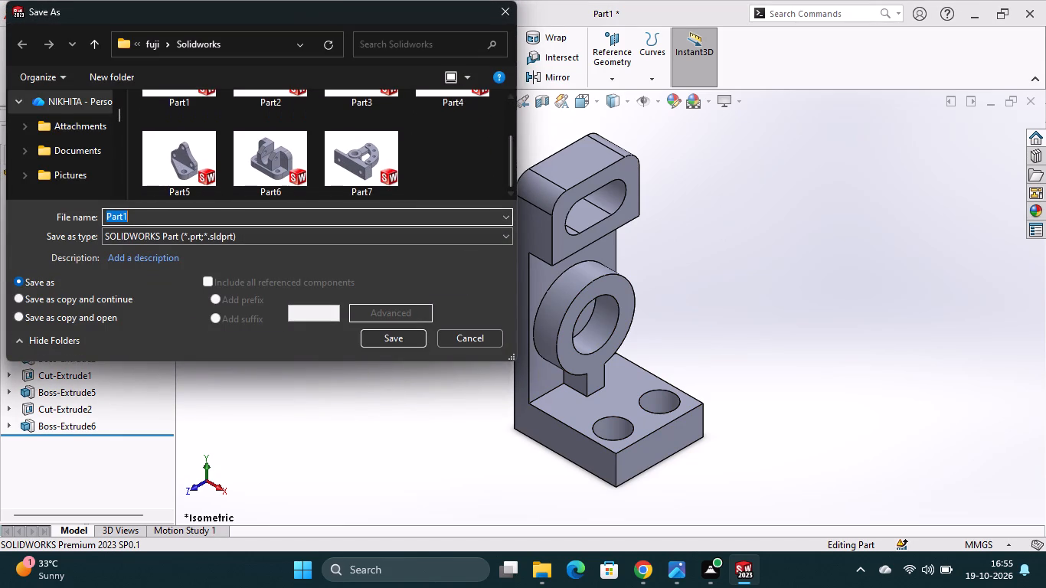
pyautogui.click(281, 217)
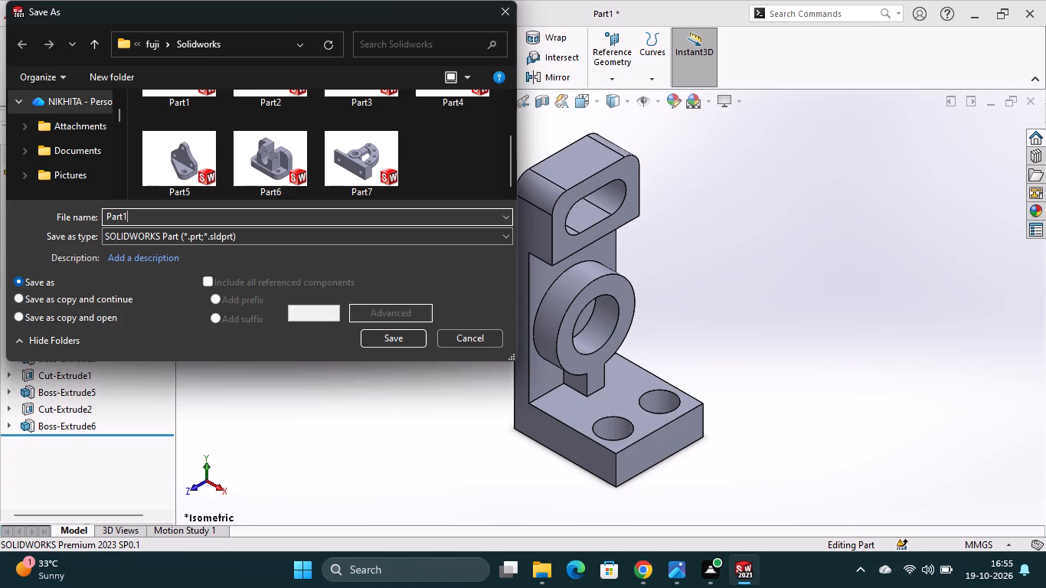
pyautogui.press('BackSpace')
pyautogui.press('8')
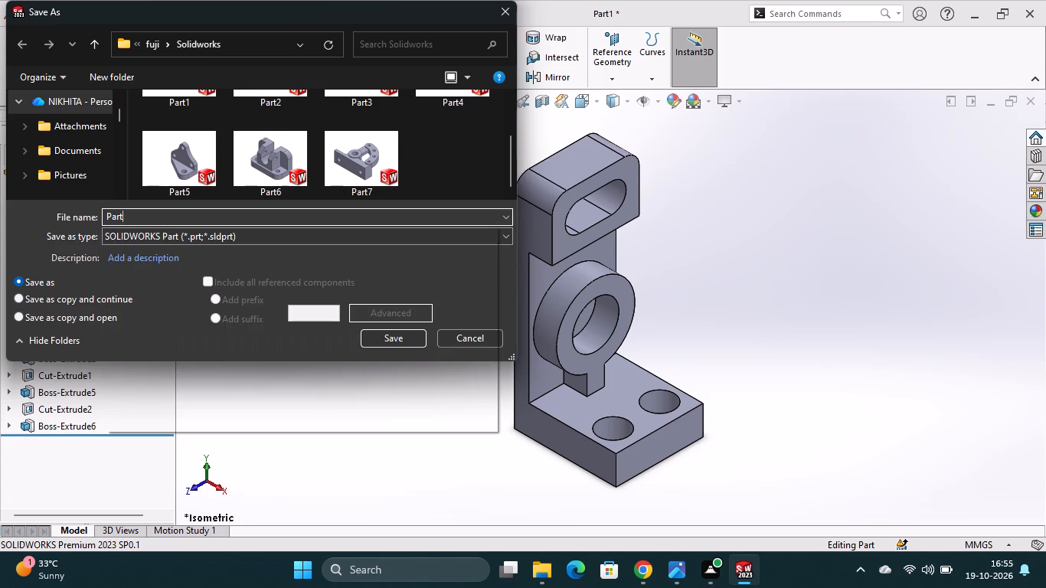
pyautogui.press('Return')
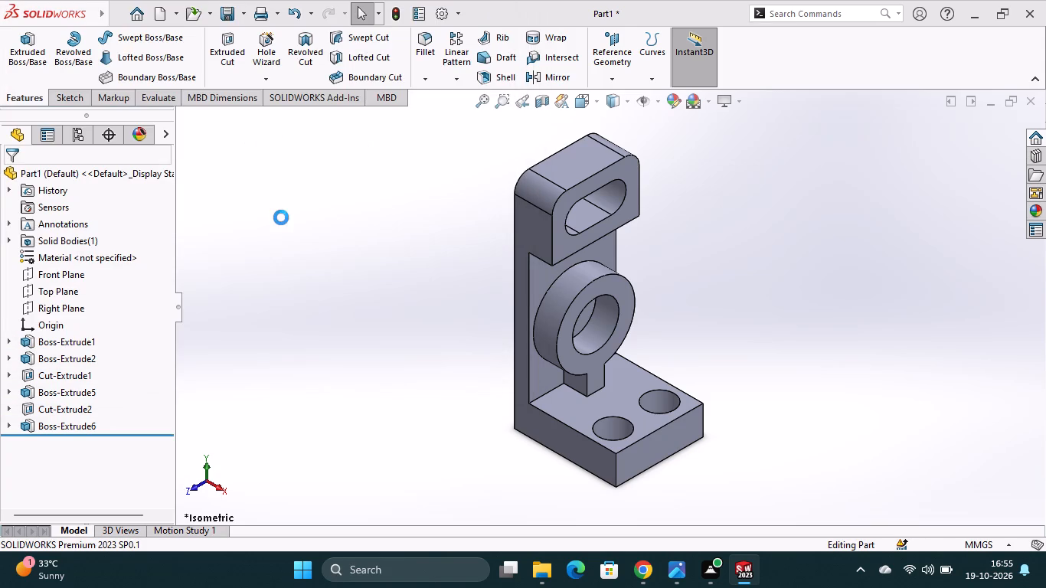
# Save the part as an Adobe PDF named Part8 in the same folder.
pyautogui.click(247, 17)
pyautogui.click(261, 53)
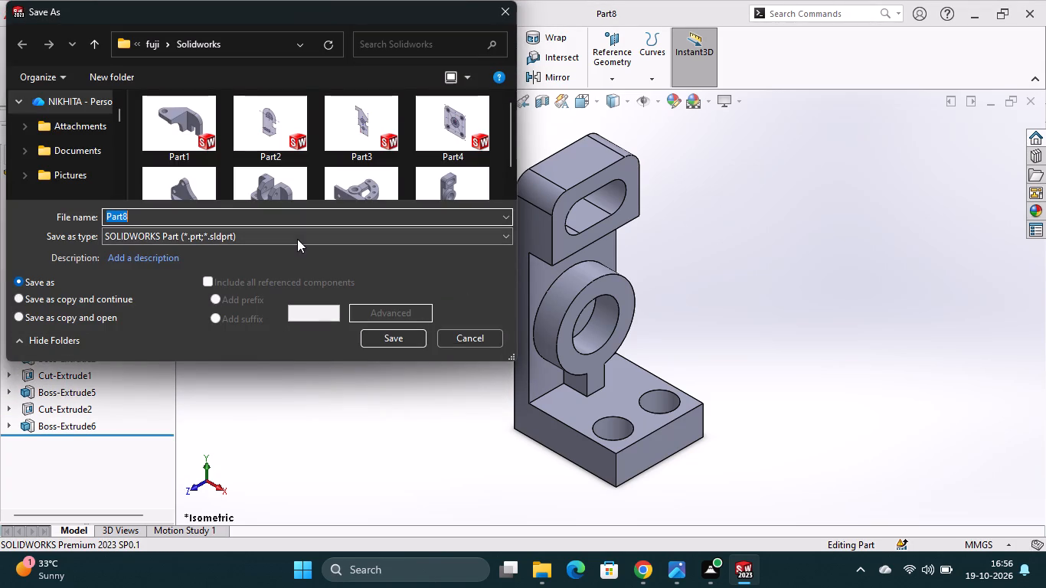
pyautogui.click(297, 239)
pyautogui.click(296, 88)
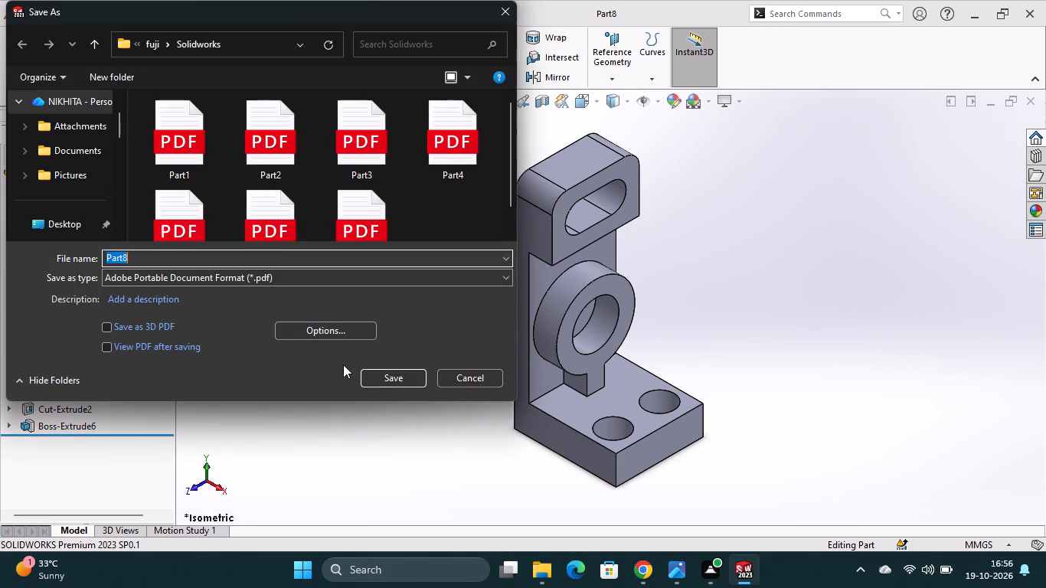
pyautogui.click(391, 375)
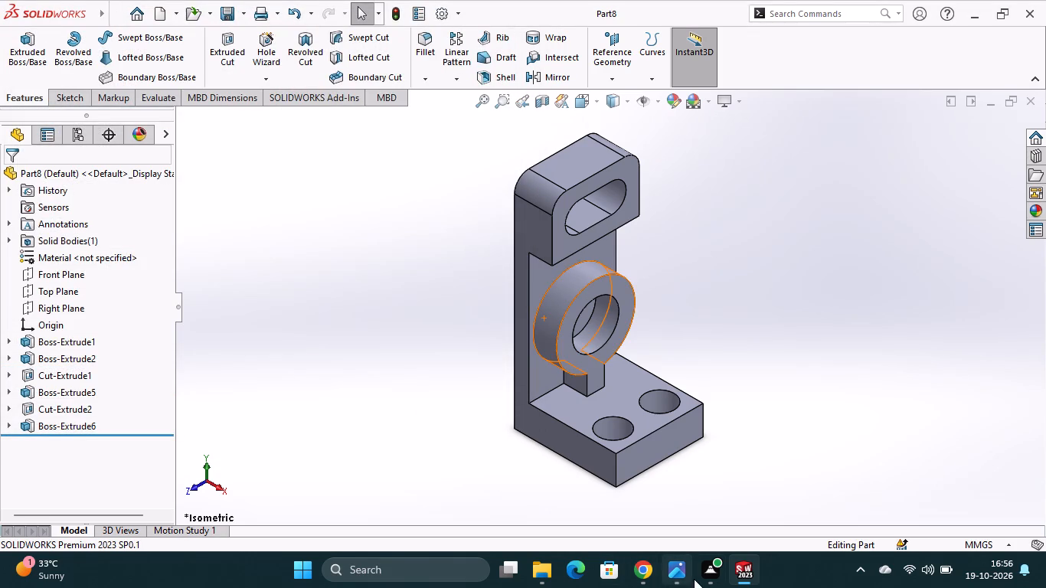